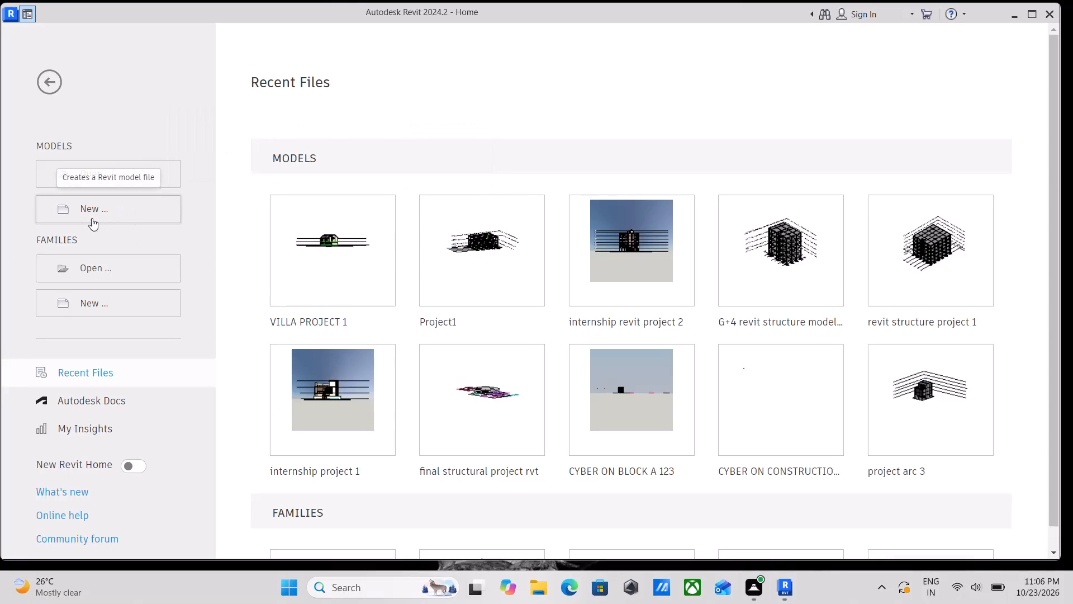
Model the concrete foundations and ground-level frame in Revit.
Create a new project from the Structural Analysis-DefaultMetric template.
left_click(87, 214)
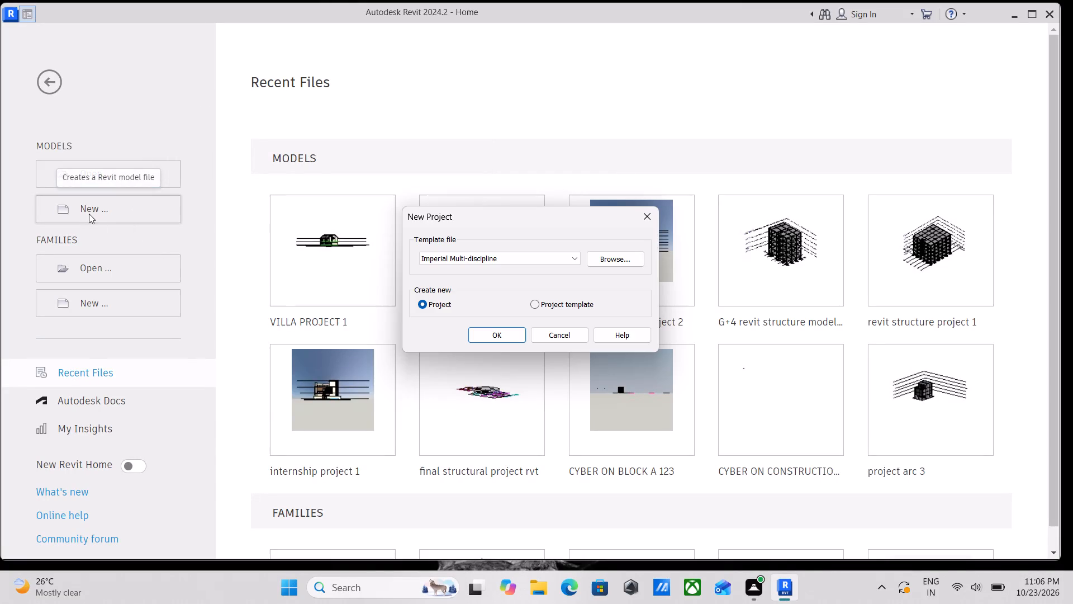
left_click(518, 257)
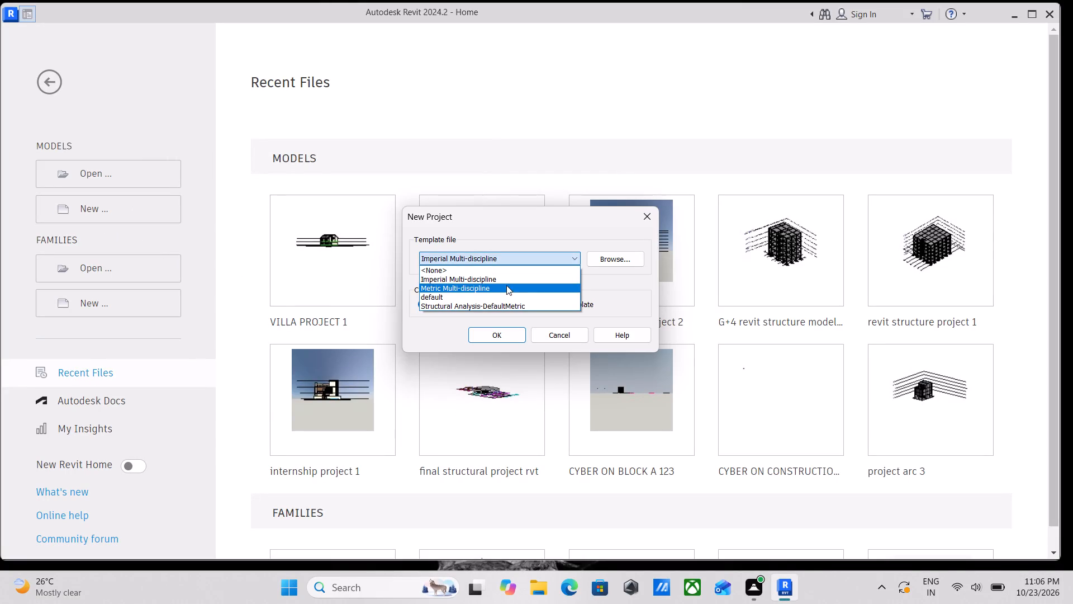
left_click(473, 304)
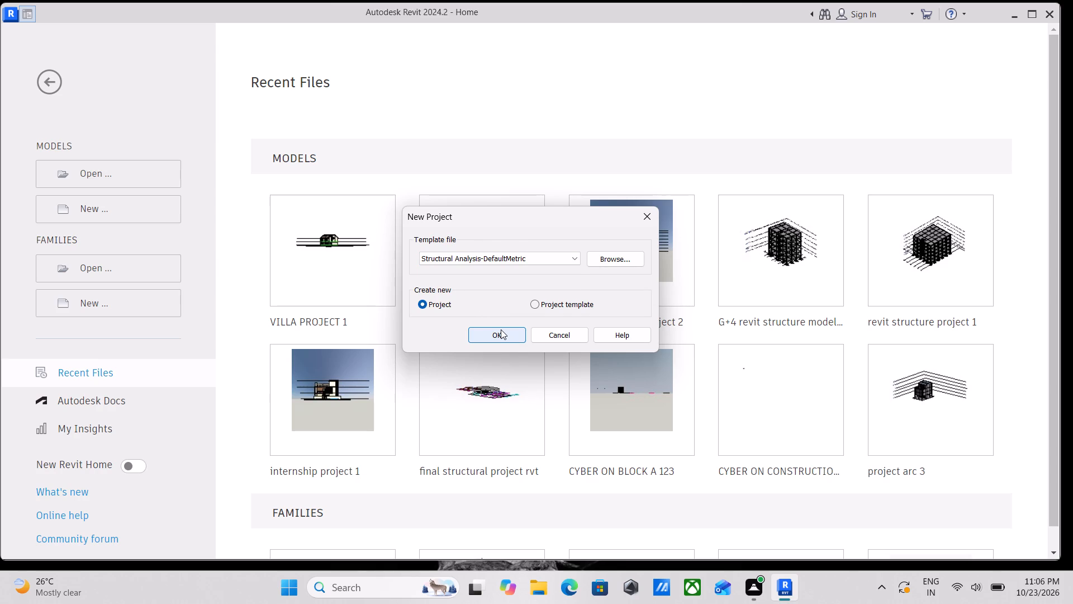
left_click(501, 331)
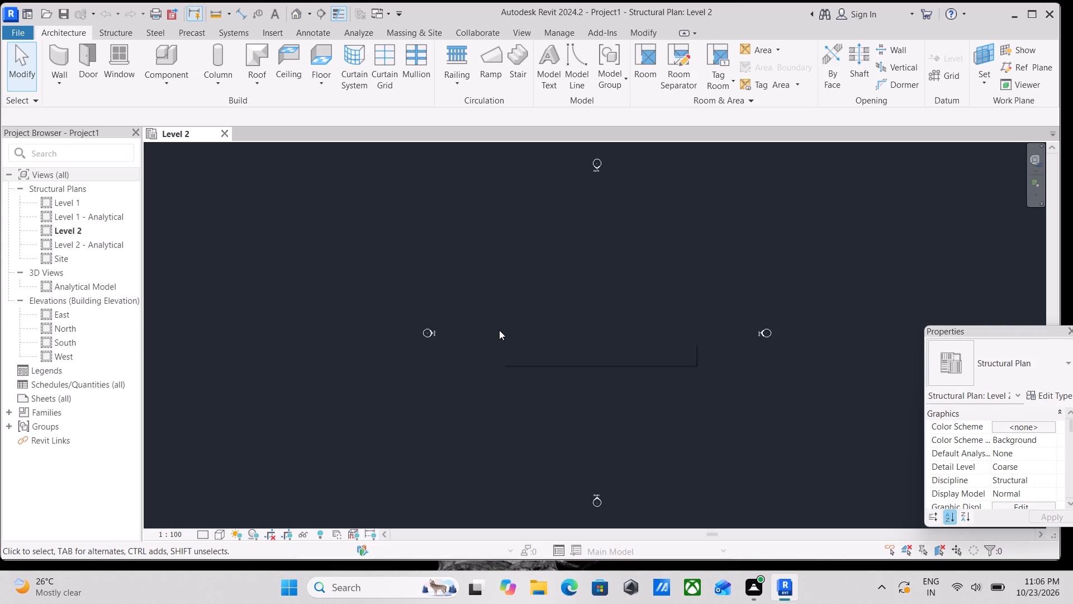
In the North elevation, create a new level offset 6' below Level 1 by picking the Level 1 line.
double_click(59, 333)
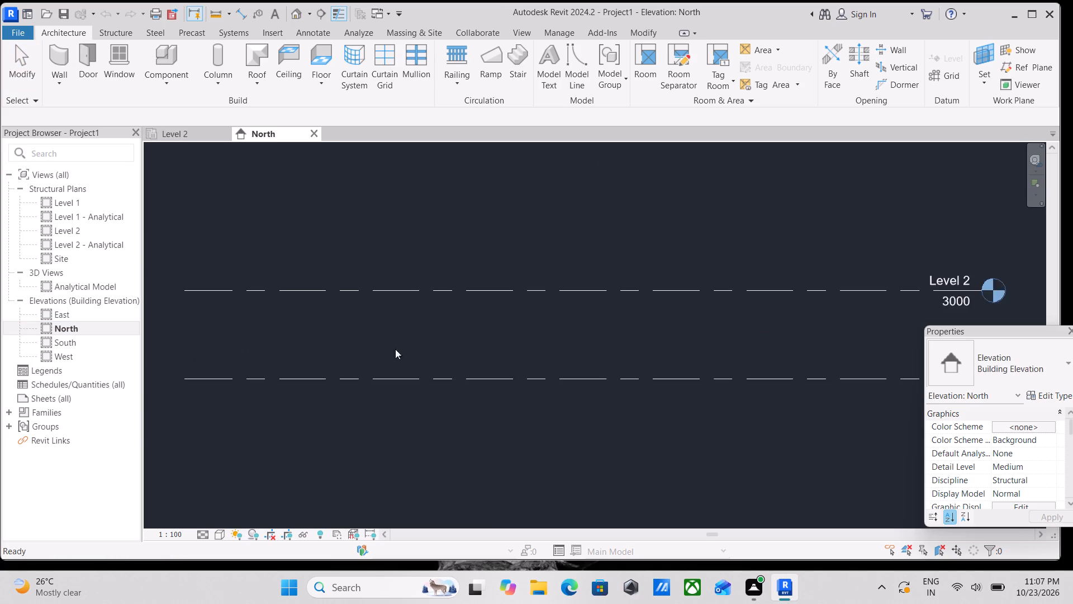
scroll(458, 369, "down", 2)
scroll(610, 359, "down", 2)
middle_click_drag(585, 352, 529, 356)
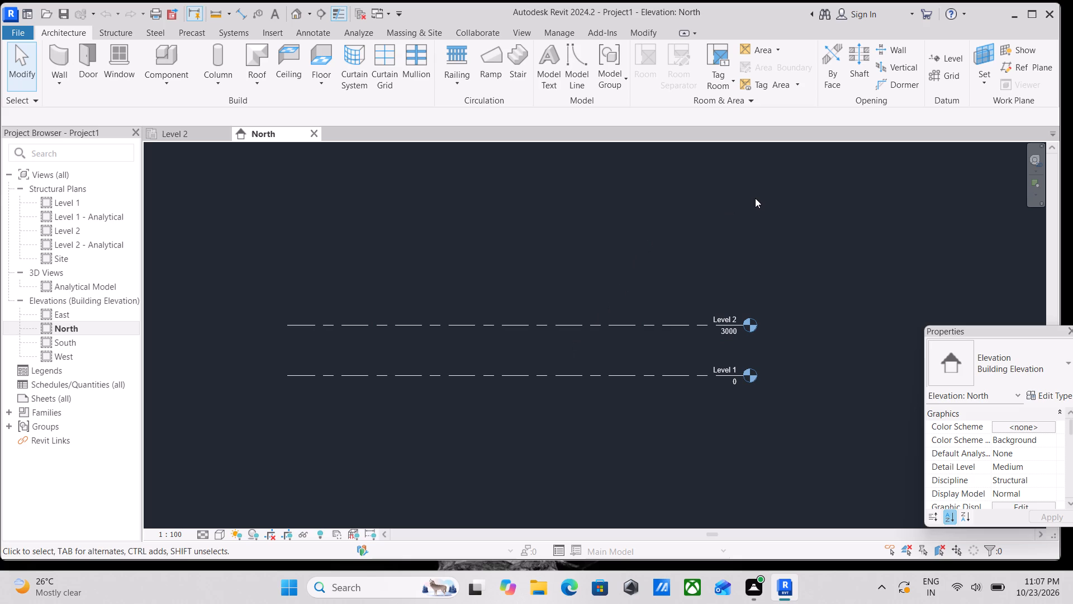
type("LL")
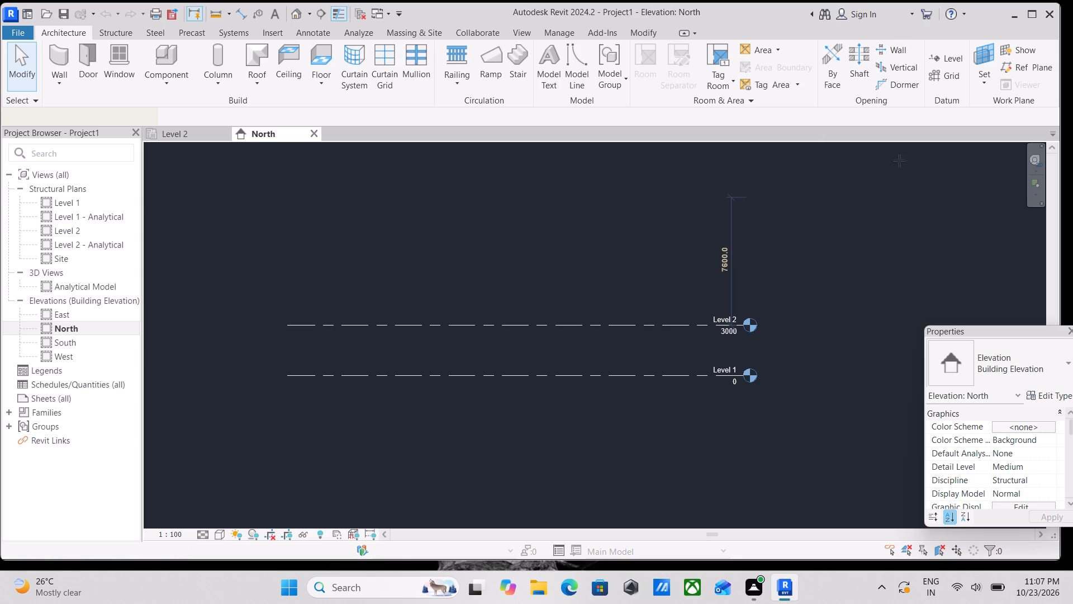
scroll(628, 311, "up", 2)
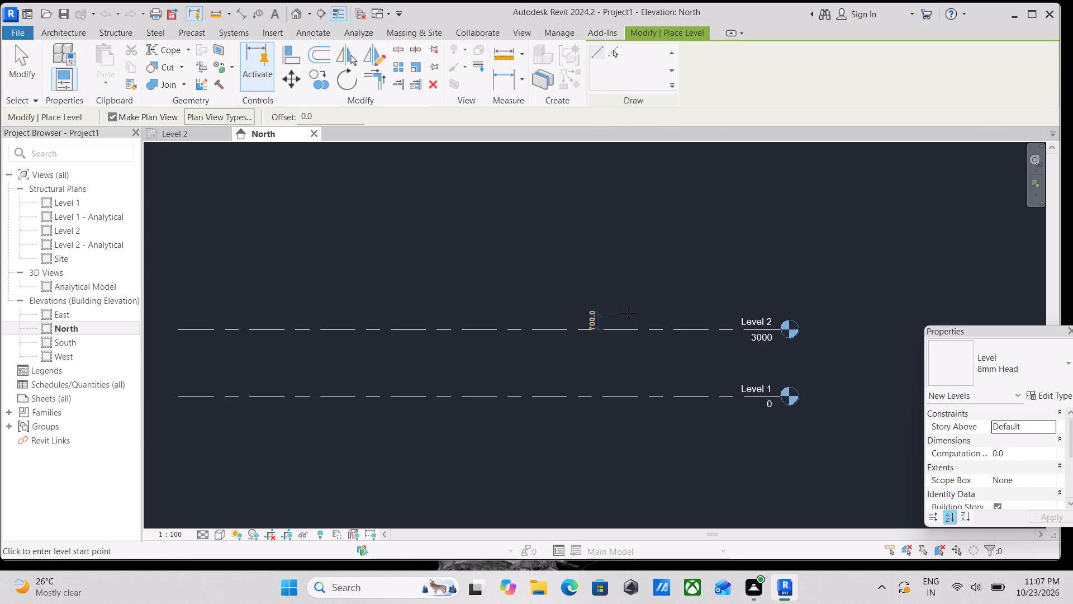
left_click(609, 54)
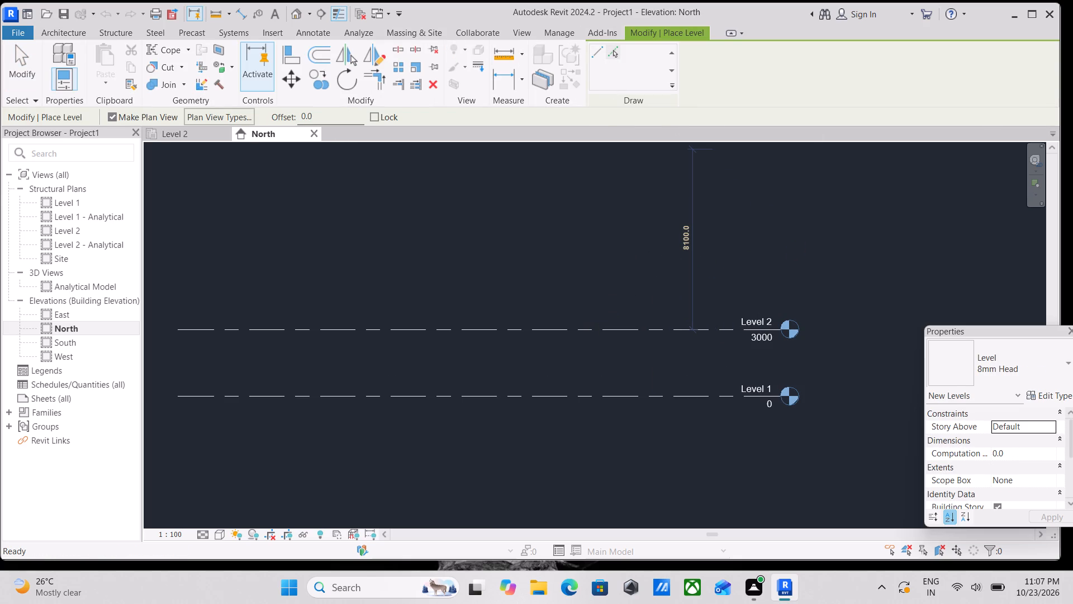
left_click_drag(321, 120, 262, 121)
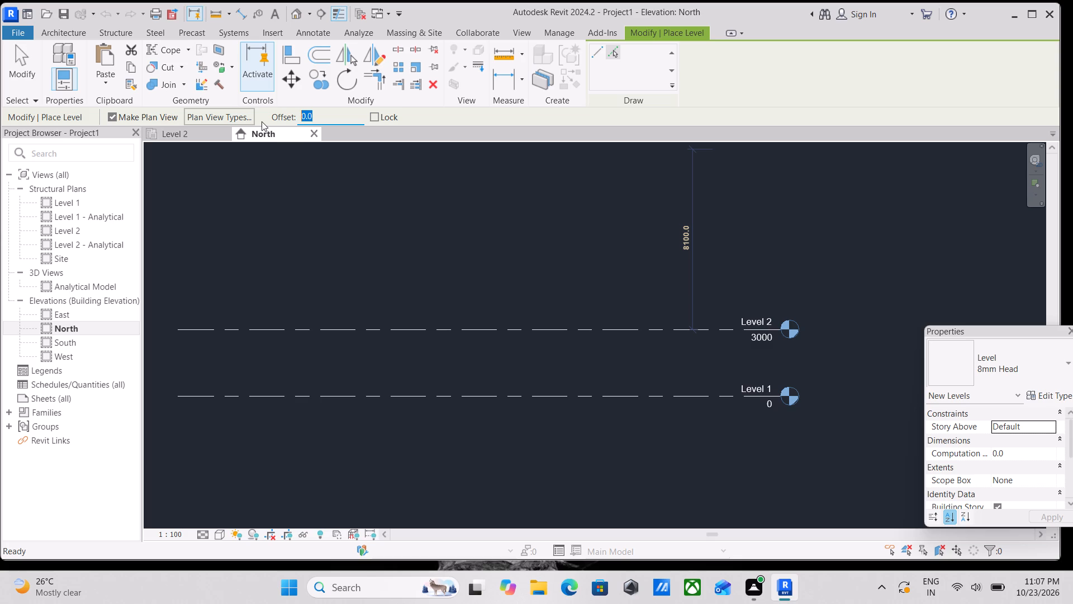
type("6'")
key("Return")
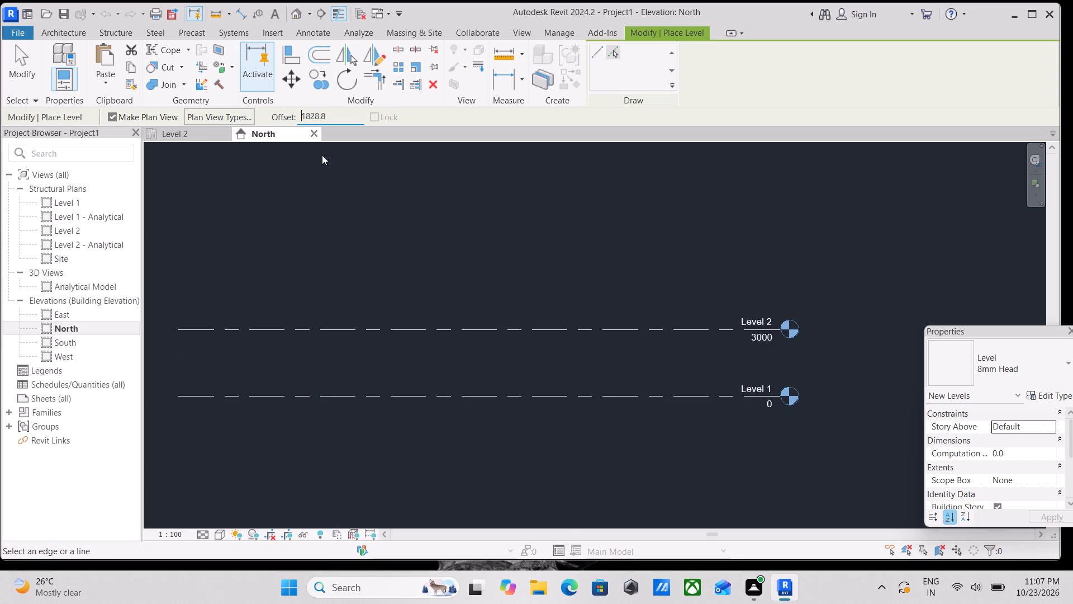
left_click(439, 398)
middle_click_drag(529, 332, 516, 271)
scroll(729, 467, "up", 3)
key("Escape")
scroll(780, 436, "up", 3)
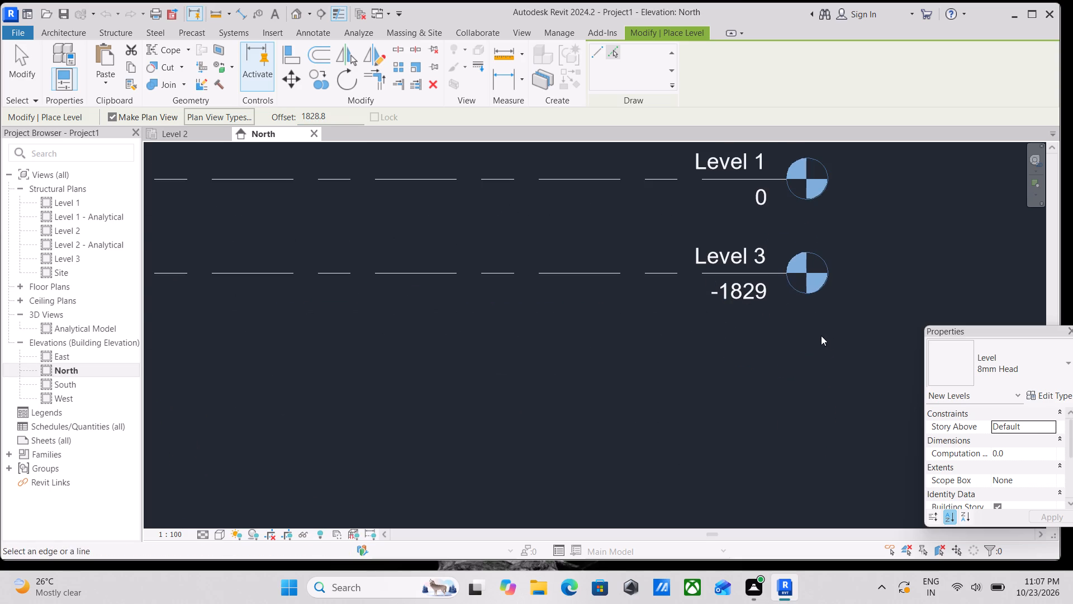
scroll(830, 304, "up", 6)
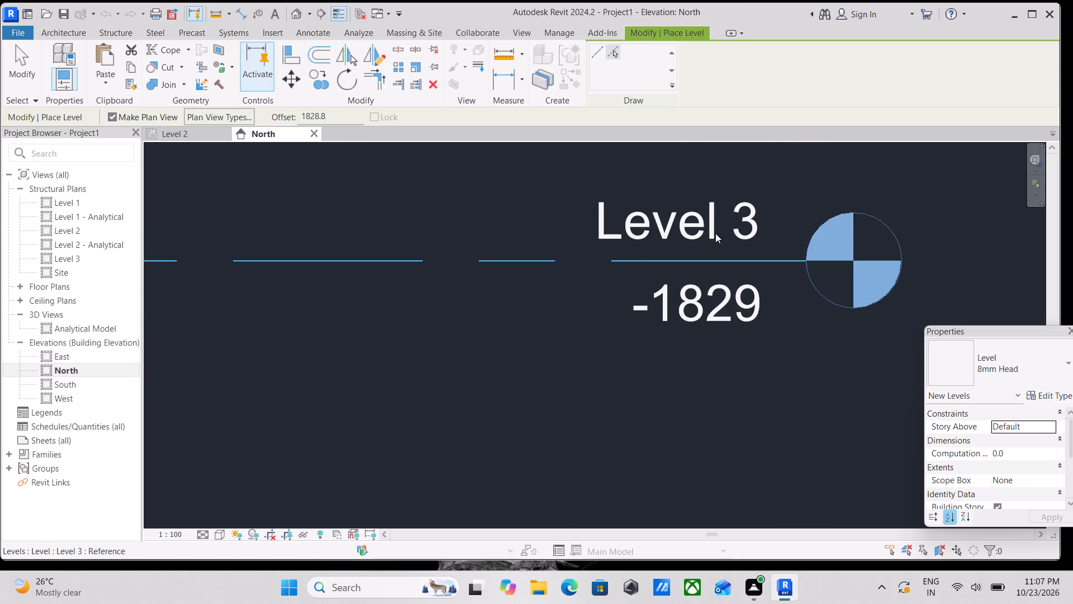
scroll(712, 230, "up", 1)
key("Escape")
key("Escape")
key("Escape")
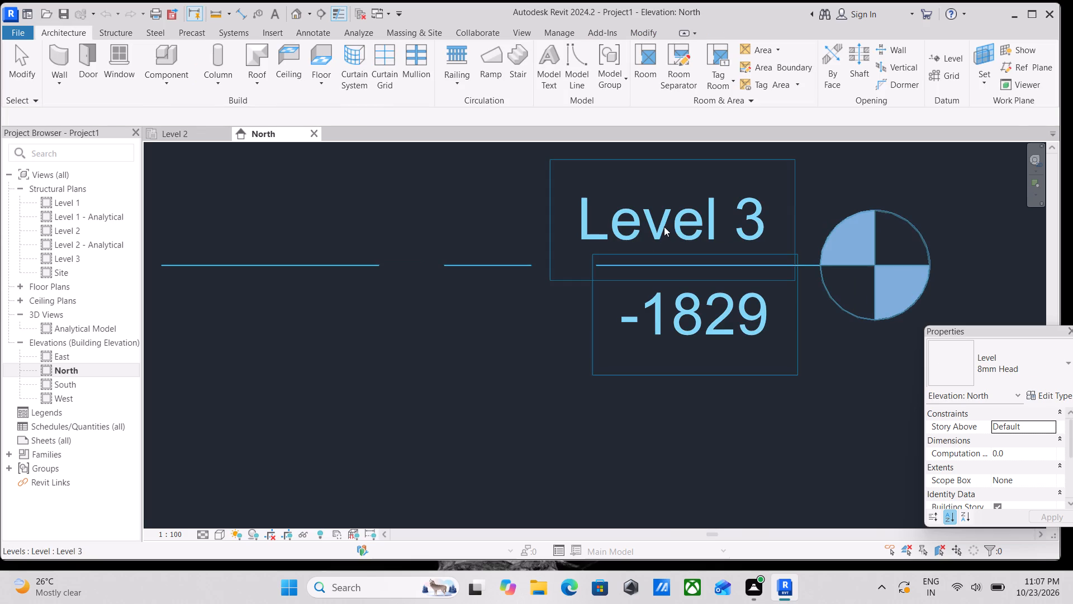
key("Escape")
Rename the new lowest level as TOP OF FOOTING, including its corresponding views.
double_click(664, 226)
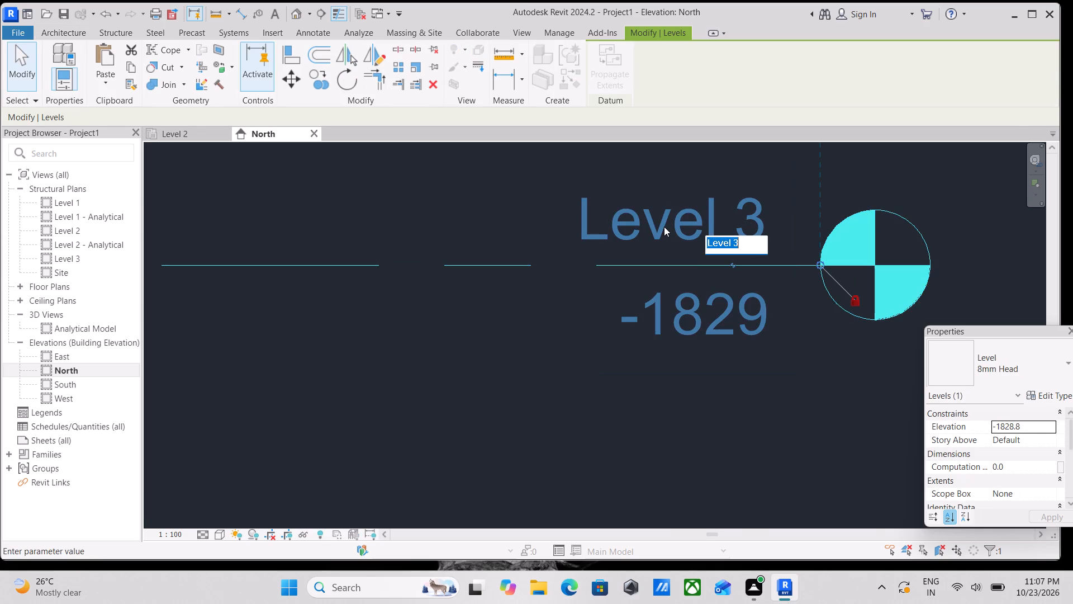
type("TOP O")
type("F F")
type("OOTI")
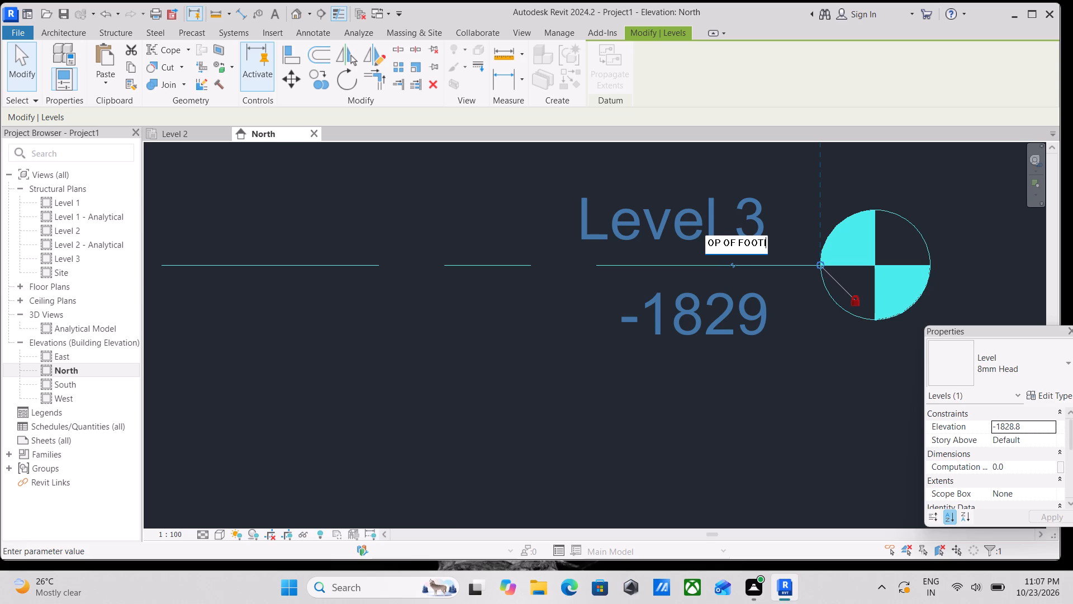
type("NG")
key("Return")
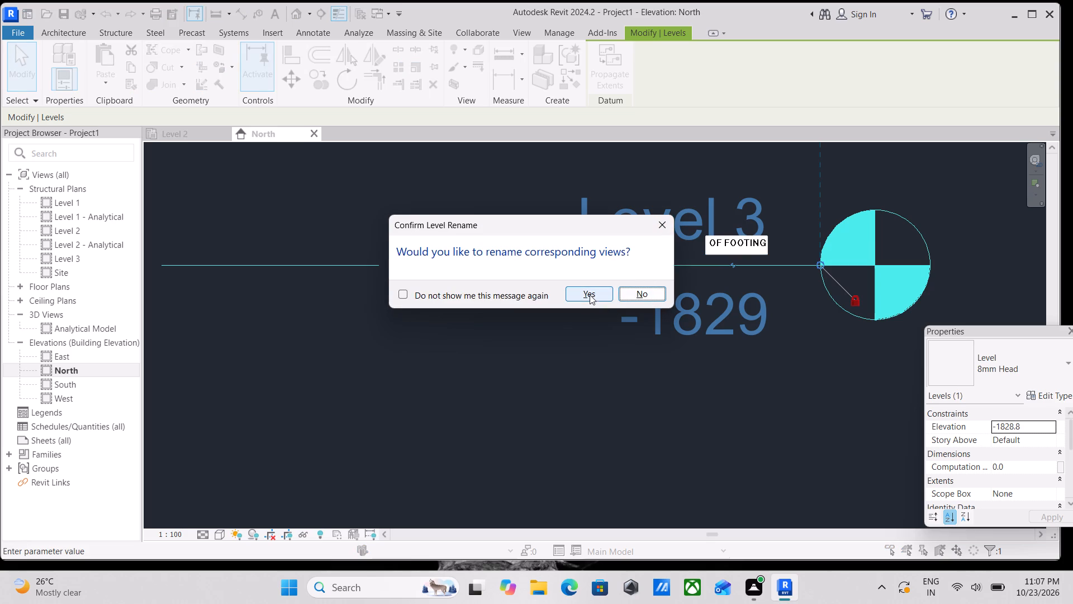
left_click(590, 295)
Rename Level 1 as GROUND LEVEL, including its corresponding views.
scroll(590, 295, "down", 8)
middle_click_drag(589, 294, 733, 399)
scroll(733, 399, "up", 1)
double_click(770, 271)
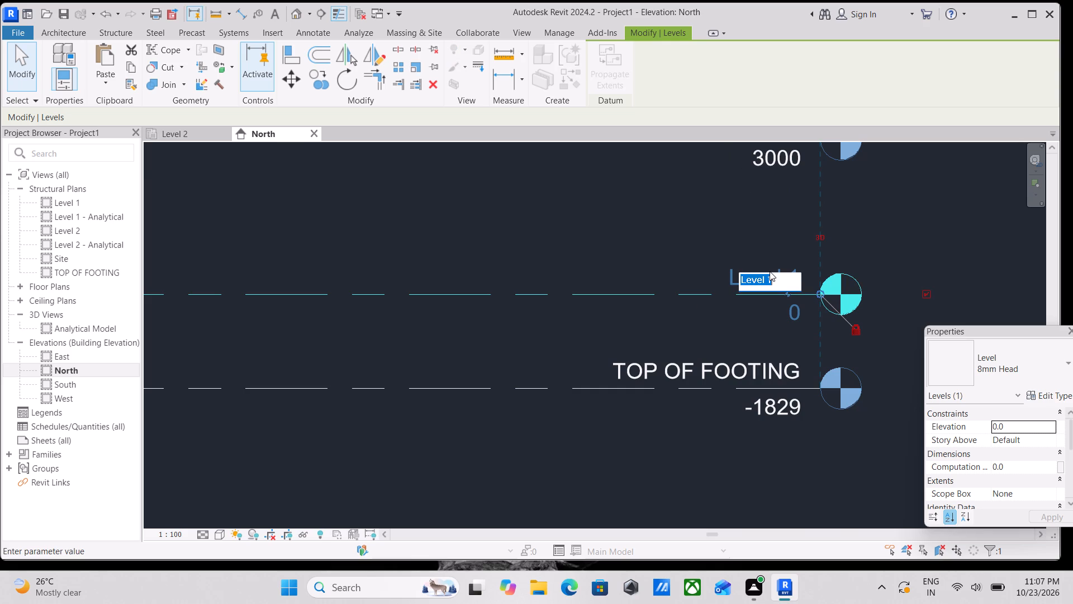
type("GROU")
type("ND")
key("space")
type("LEVEL")
key("Return")
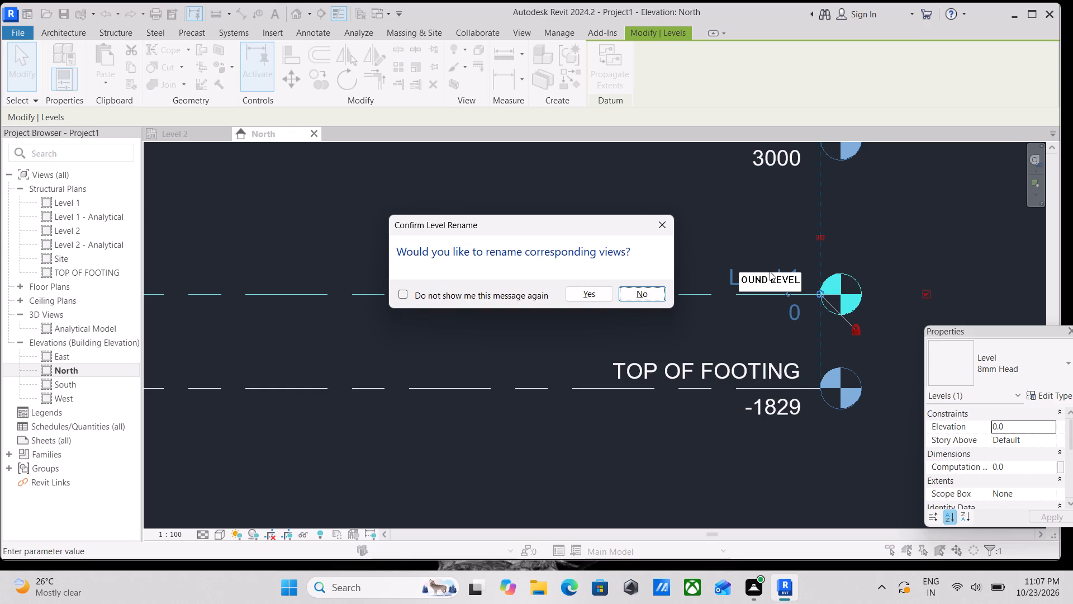
left_click(594, 291)
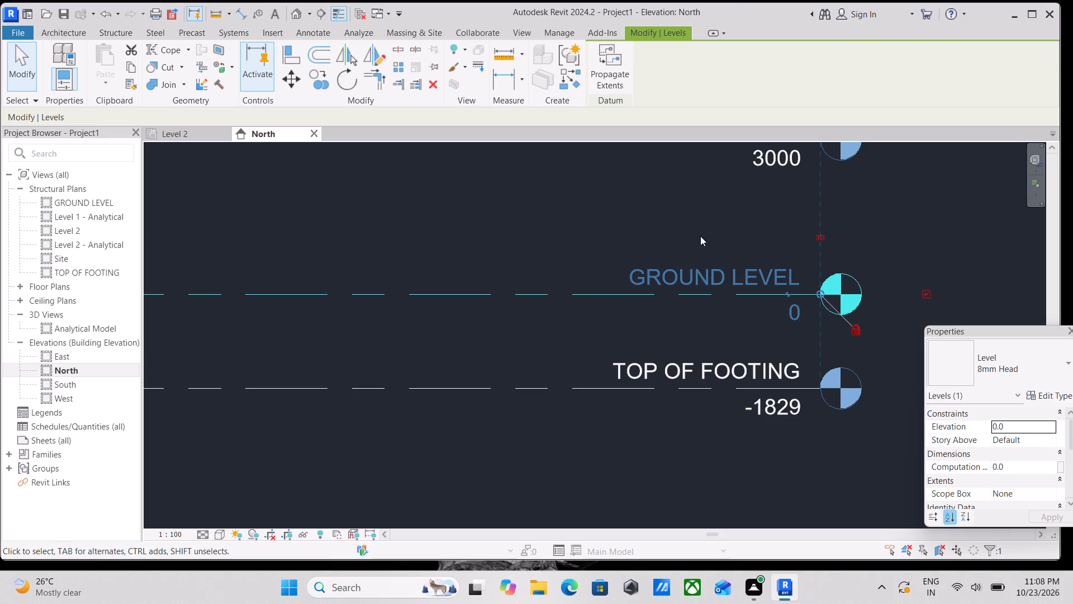
Rename Level 2 as FIRST FLOOR, including its corresponding views.
scroll(698, 235, "up", 4)
scroll(697, 235, "down", 3)
middle_click_drag(697, 235, 780, 456)
scroll(780, 456, "up", 1)
double_click(839, 306)
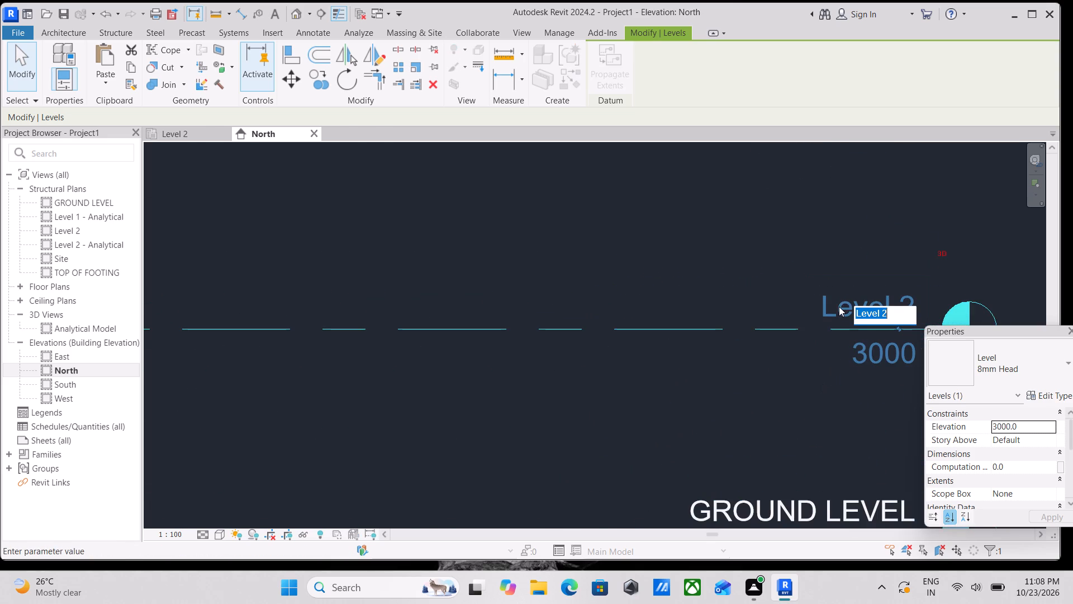
type("FIR")
type("ST FLOOR")
key("Return")
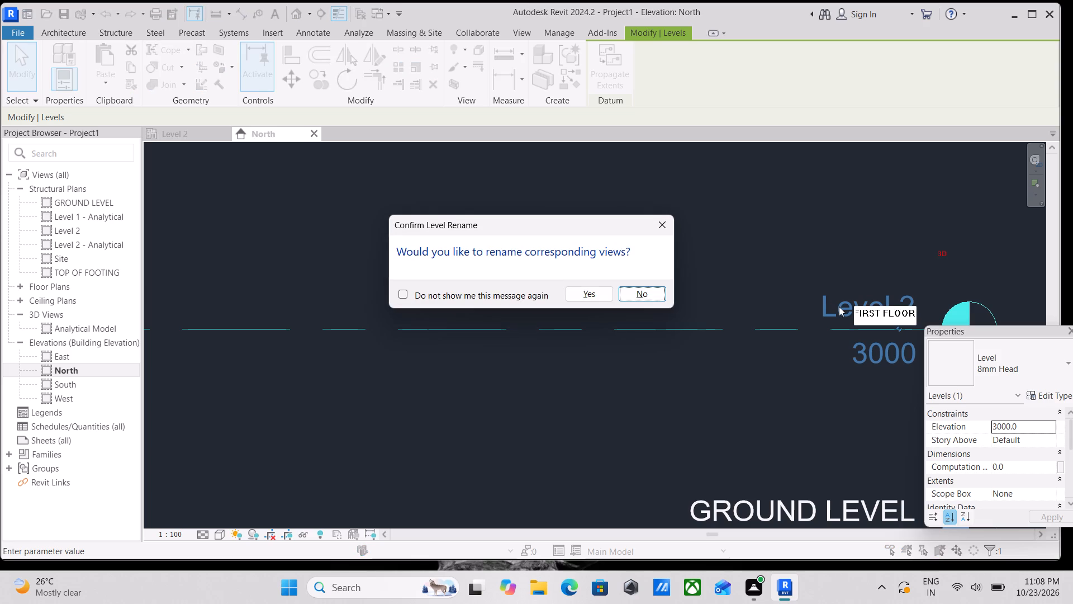
left_click(579, 294)
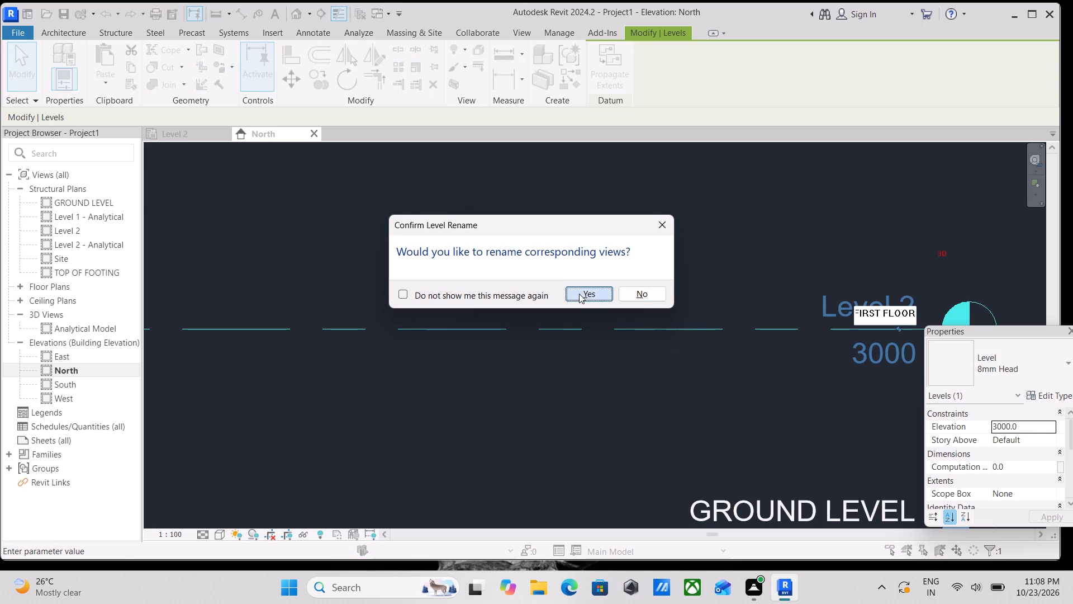
Examine the arrangement and names of the levels in the North elevation.
scroll(718, 380, "down", 7)
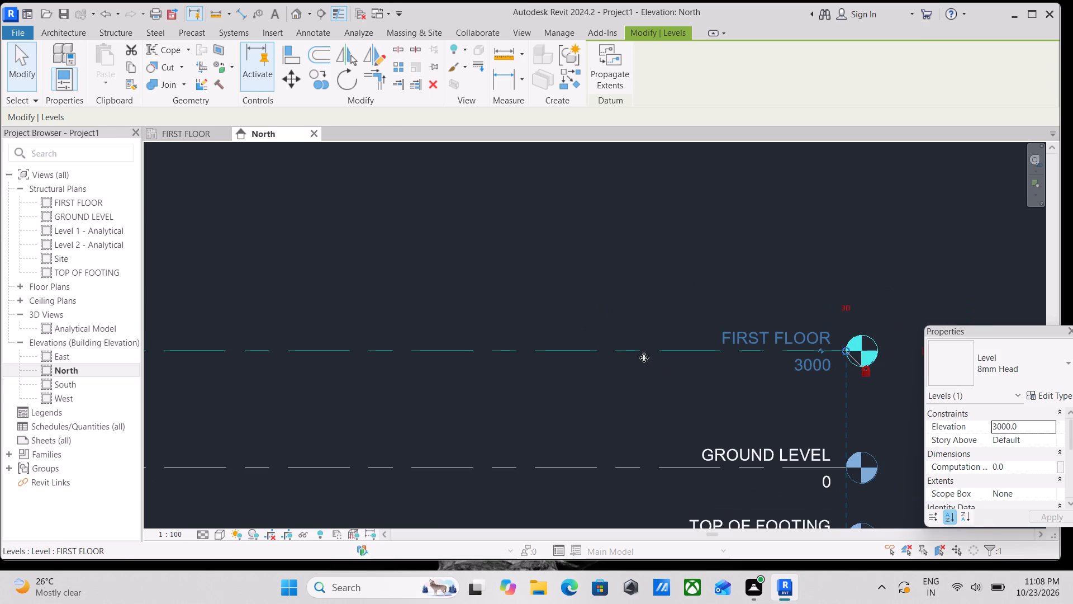
scroll(644, 357, "down", 5)
middle_click_drag(533, 397, 656, 354)
scroll(656, 354, "up", 2)
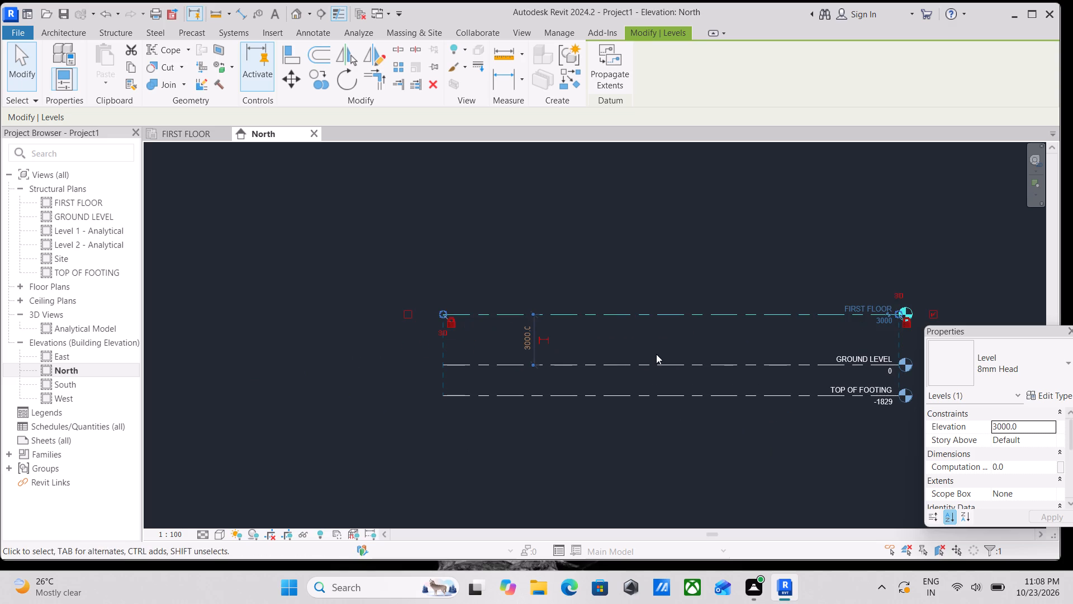
scroll(637, 209, "up", 4)
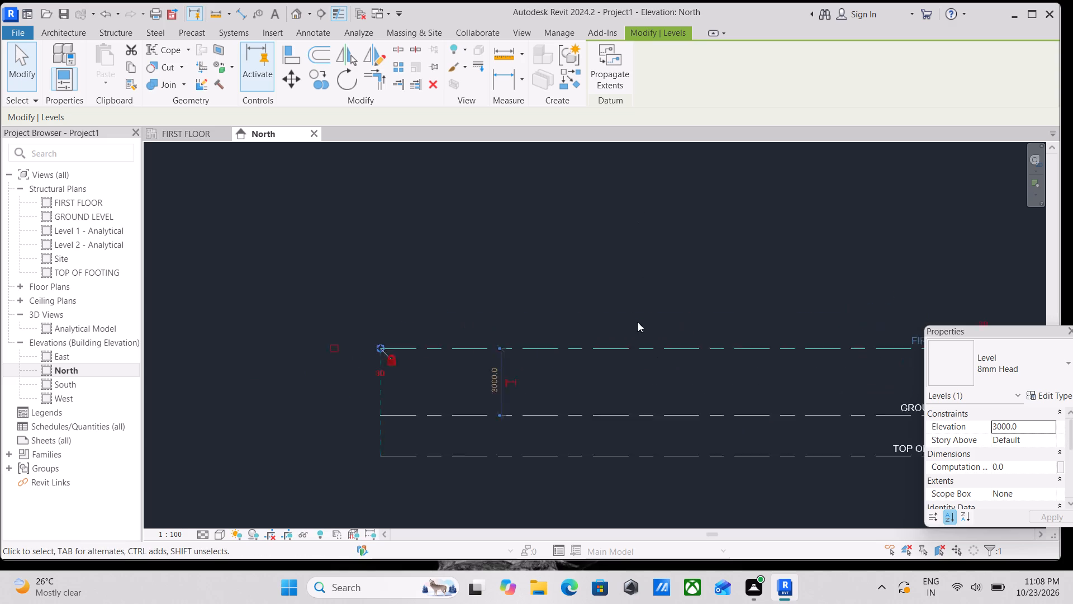
scroll(638, 322, "up", 1)
scroll(643, 377, "down", 3)
middle_click_drag(644, 375, 607, 290)
scroll(604, 287, "up", 1)
scroll(425, 212, "down", 2)
middle_click_drag(430, 212, 473, 195)
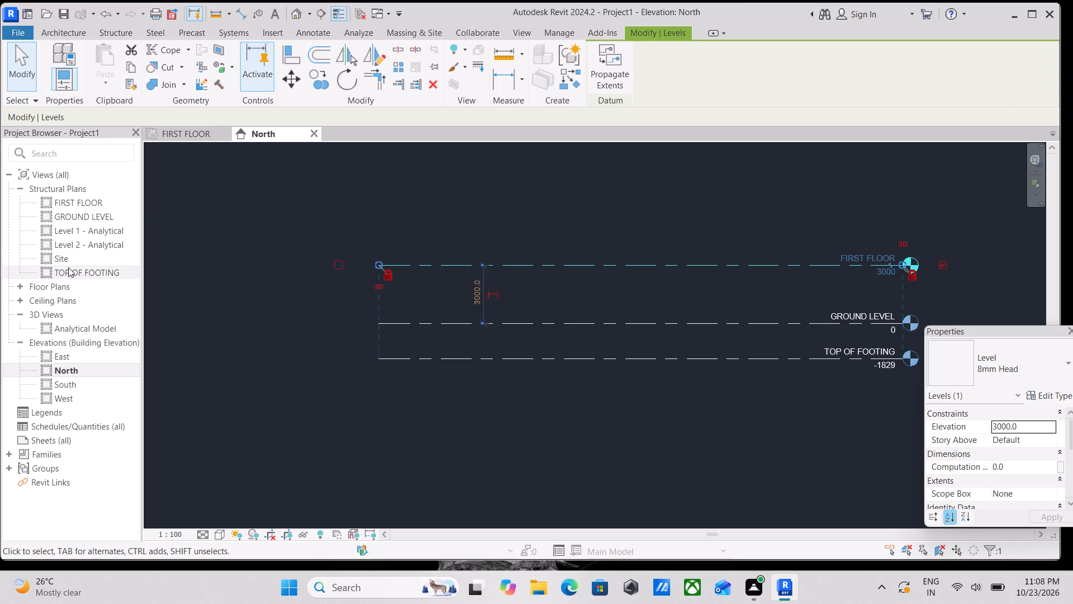
In the TOP OF FOOTING structural plan, draw a vertical grid line between the elevation markers, slightly west of the North marker.
double_click(68, 267)
scroll(599, 329, "up", 3)
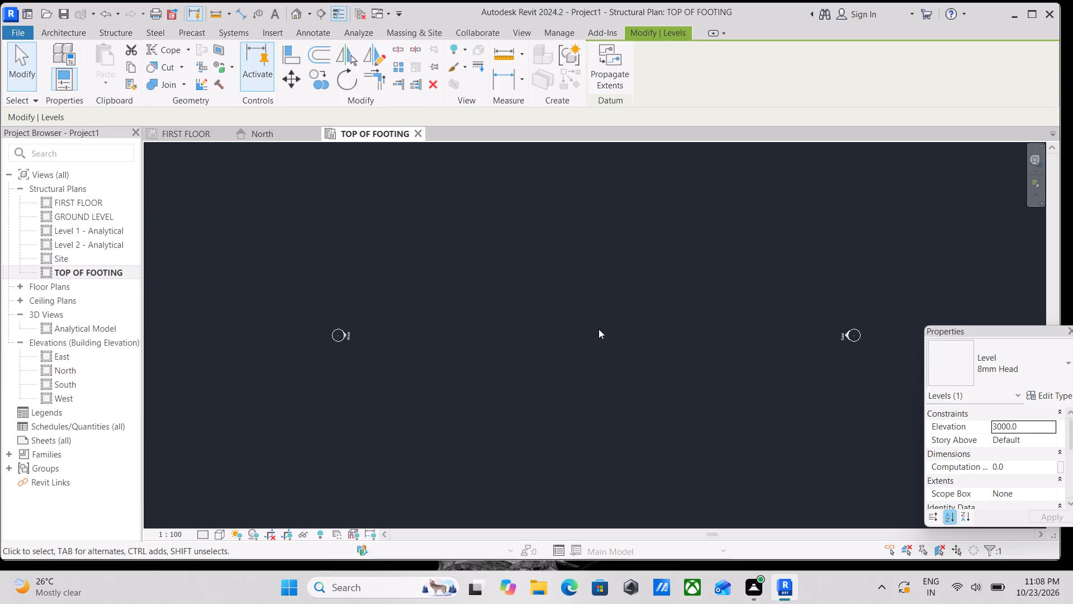
type("GR")
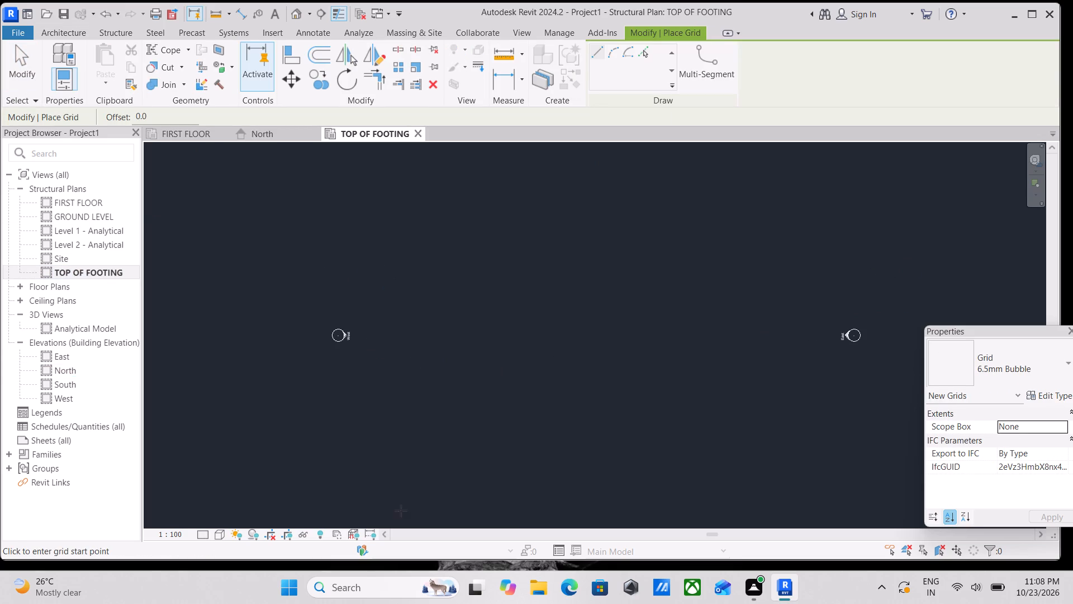
scroll(513, 445, "down", 3)
left_click(512, 449)
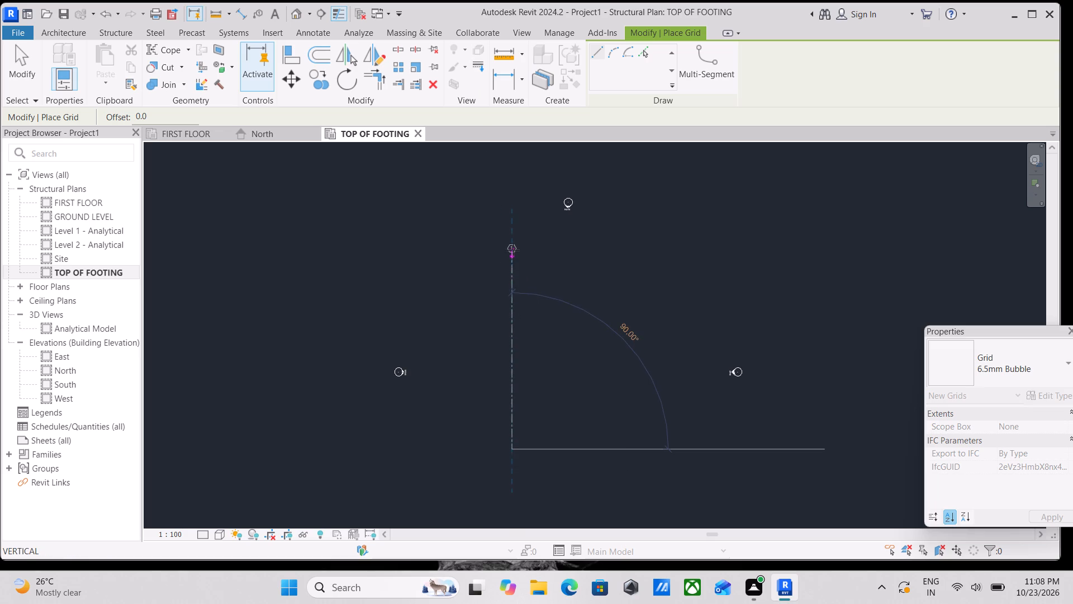
left_click(513, 242)
scroll(534, 265, "up", 4)
key("Escape")
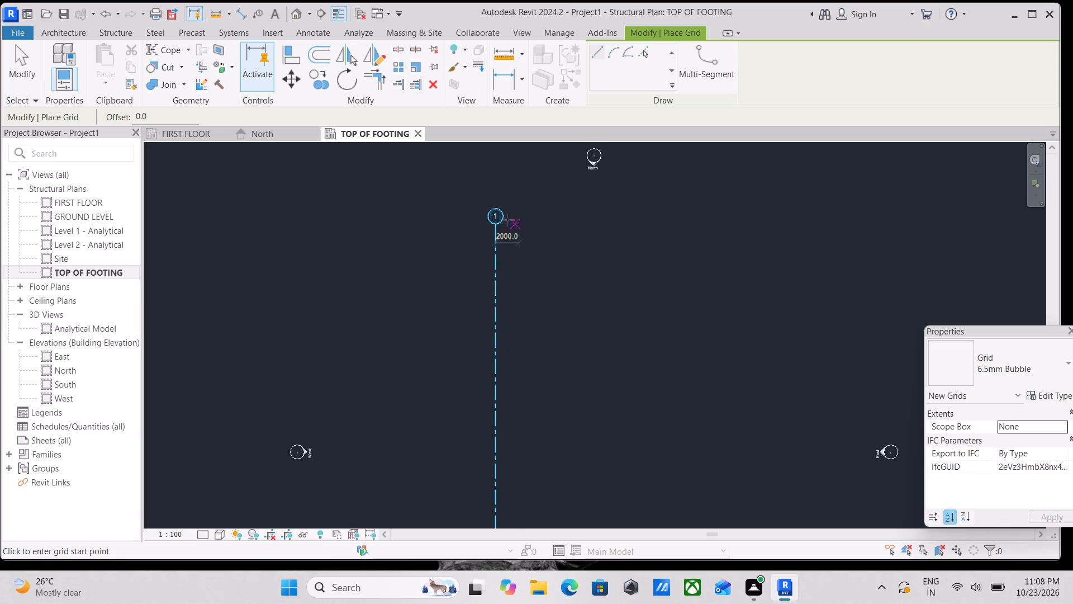
scroll(509, 220, "up", 3)
key("Escape")
scroll(549, 210, "down", 4)
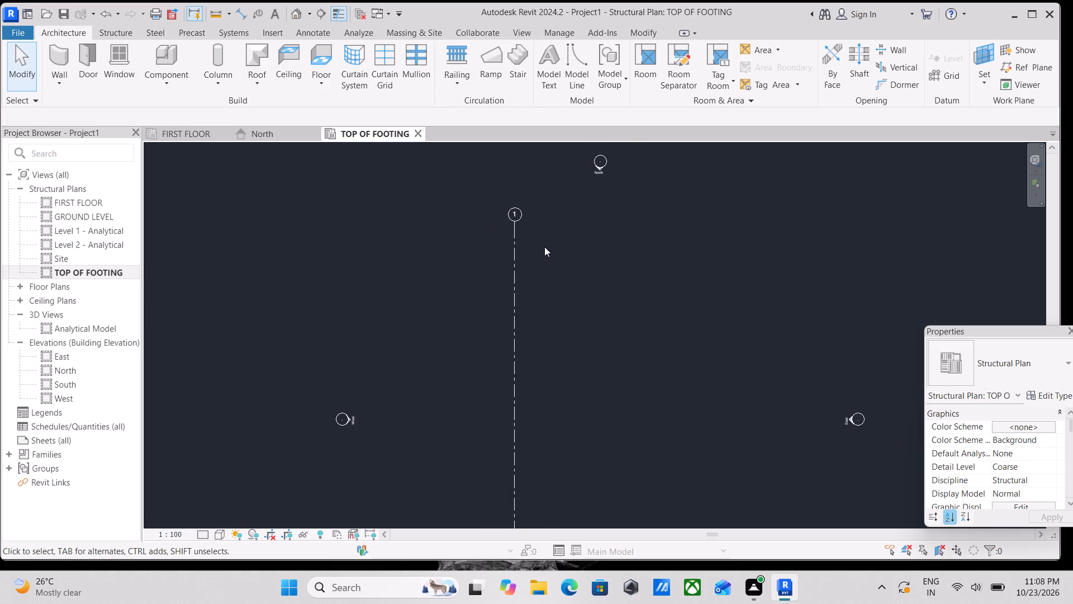
Create five more vertical grid lines east of grid 1, each picked from the previous one at a 3500 mm offset.
type("GR")
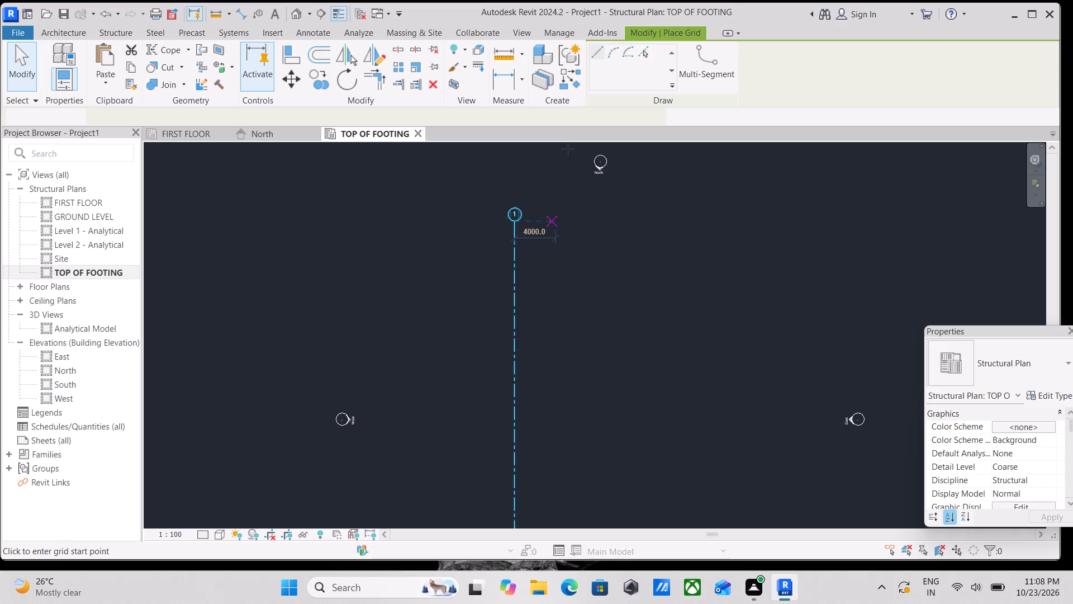
left_click(647, 58)
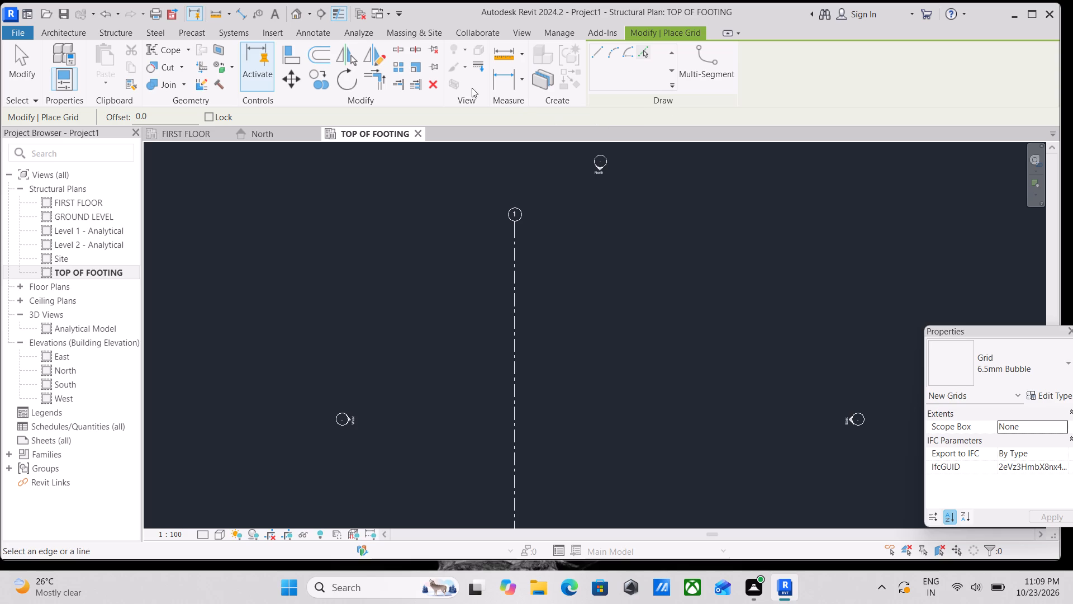
left_click_drag(156, 116, 93, 115)
left_click(179, 123)
left_click_drag(149, 117, 135, 117)
left_click_drag(135, 117, 111, 116)
key("3")
type("50")
key("0")
type("MM")
key("Return")
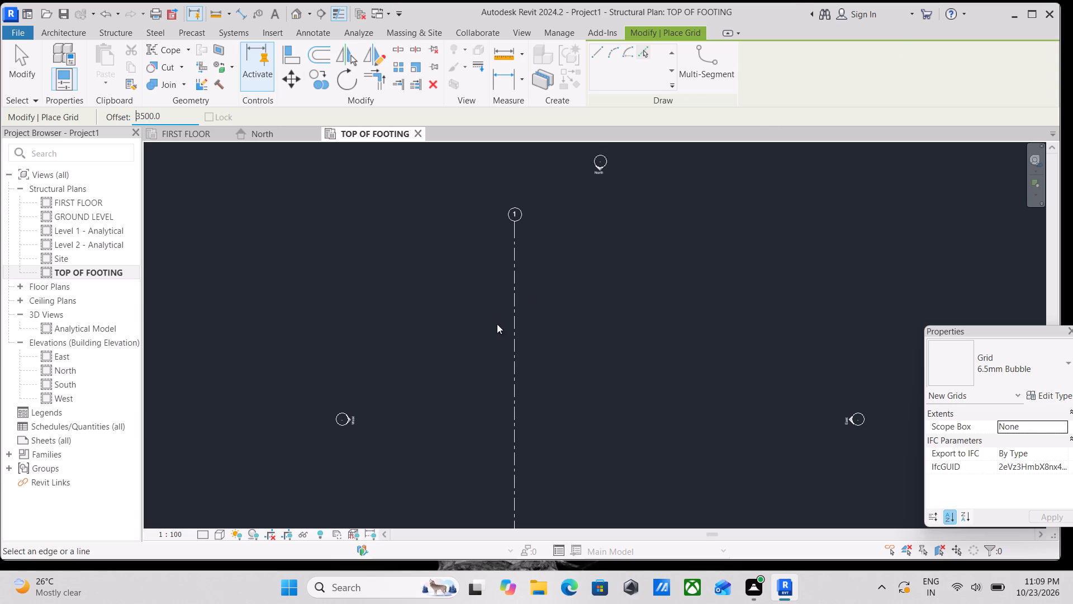
left_click(643, 53)
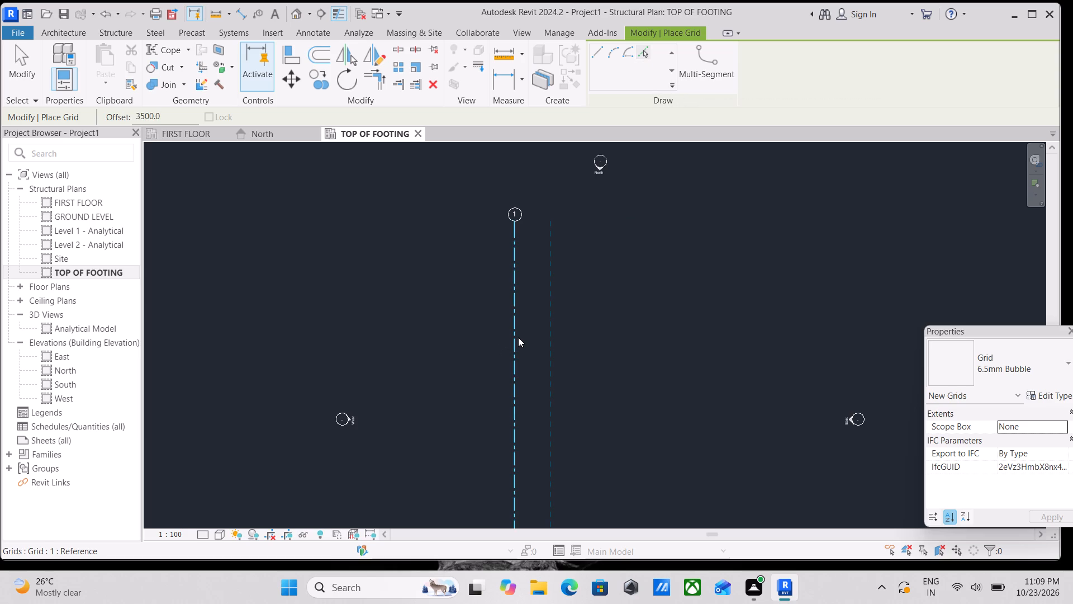
left_click(518, 337)
left_click(551, 322)
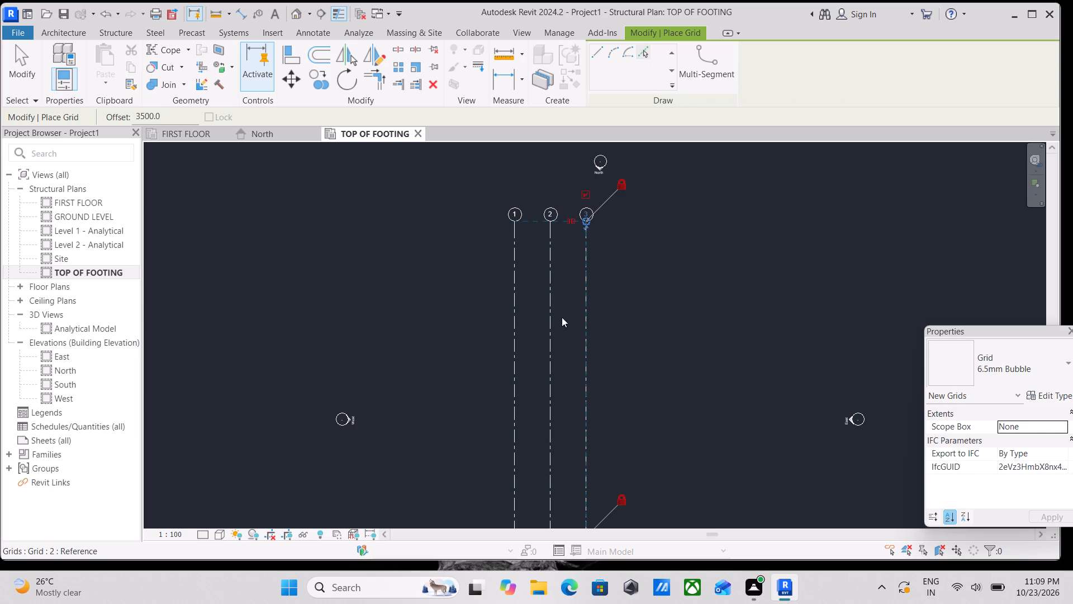
left_click(588, 304)
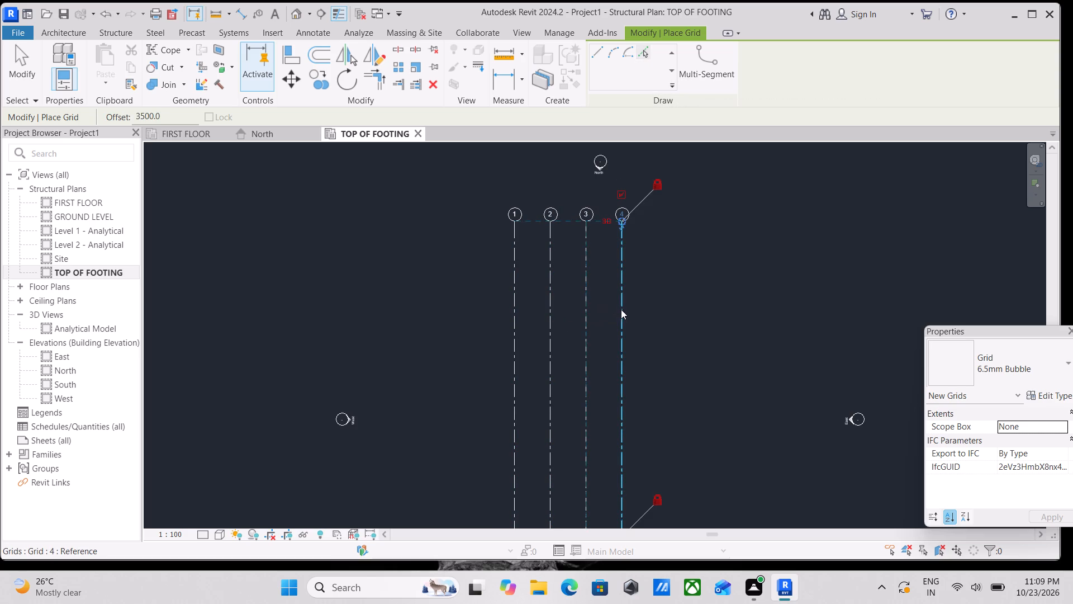
left_click(625, 312)
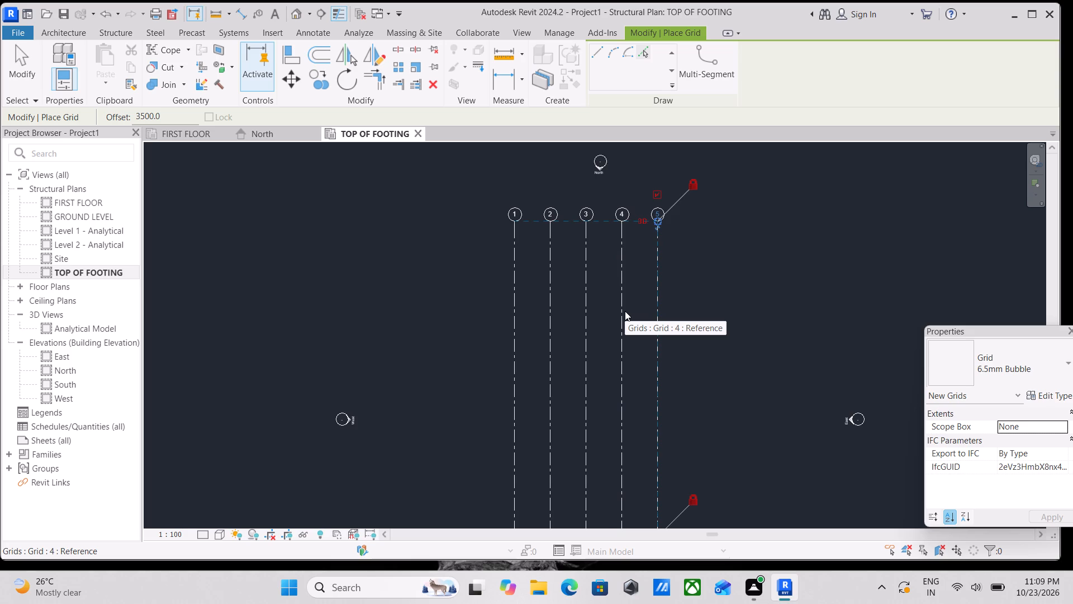
left_click(658, 294)
scroll(645, 209, "up", 3)
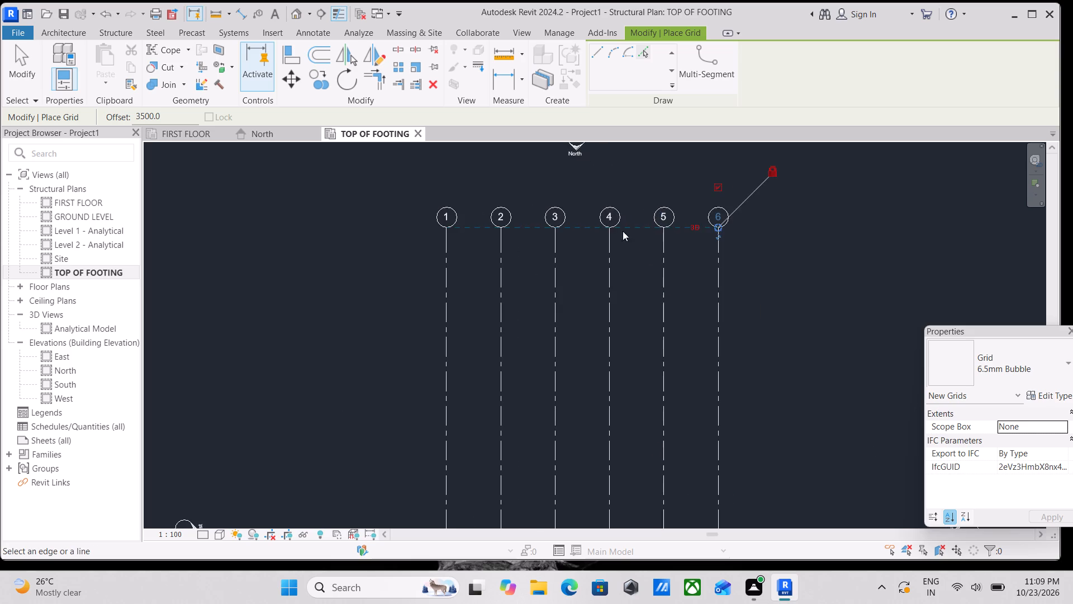
key("Escape")
scroll(582, 253, "up", 3)
key("Escape")
Draw a horizontal grid line from west of grid 1 to east of grid 6, just below the grid bubbles.
type("GR")
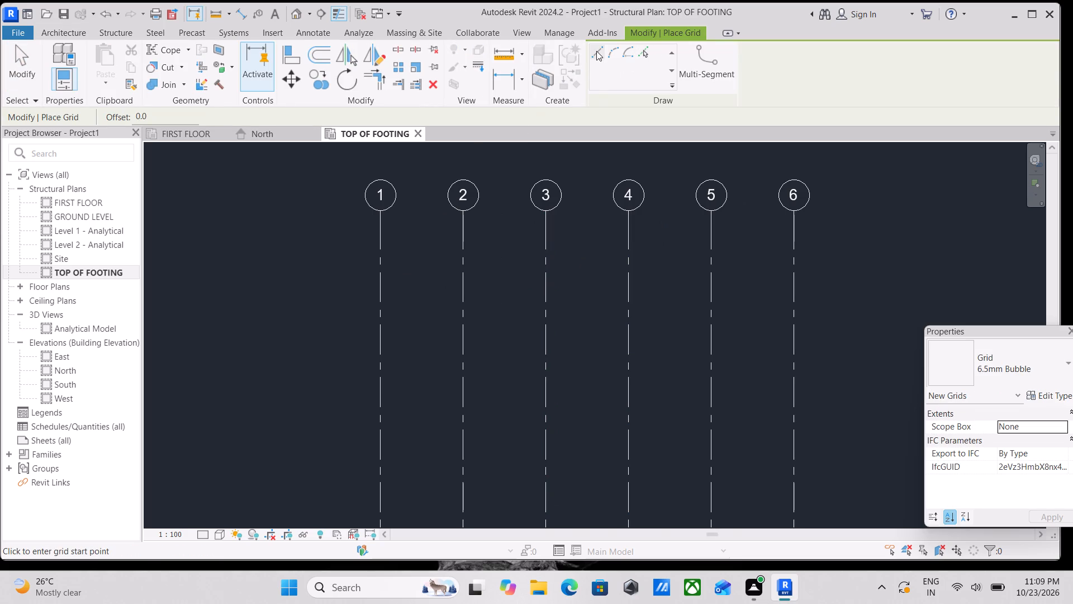
left_click(335, 263)
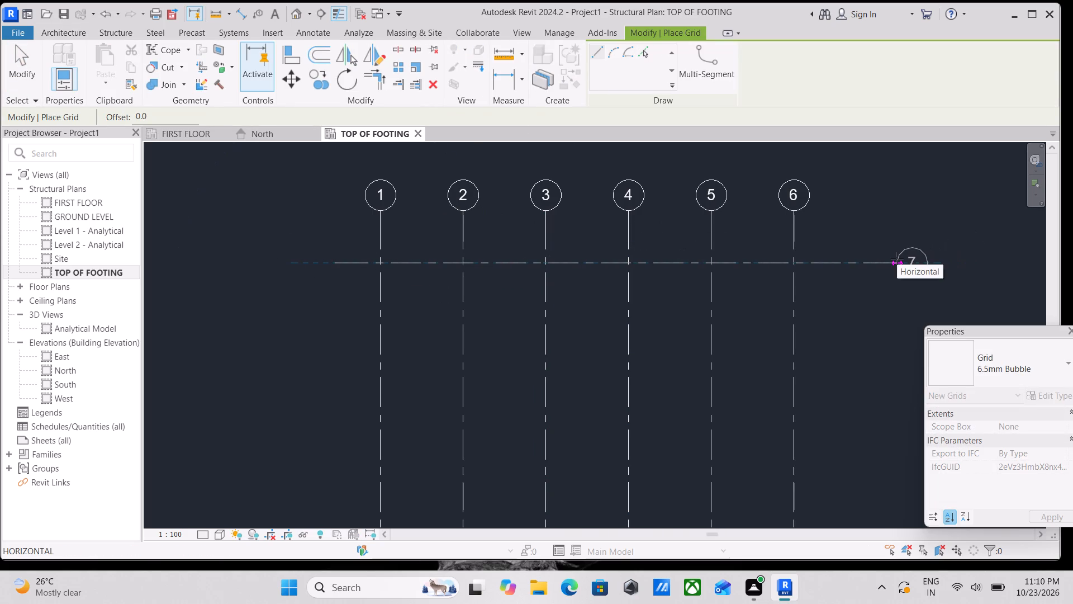
left_click(836, 271)
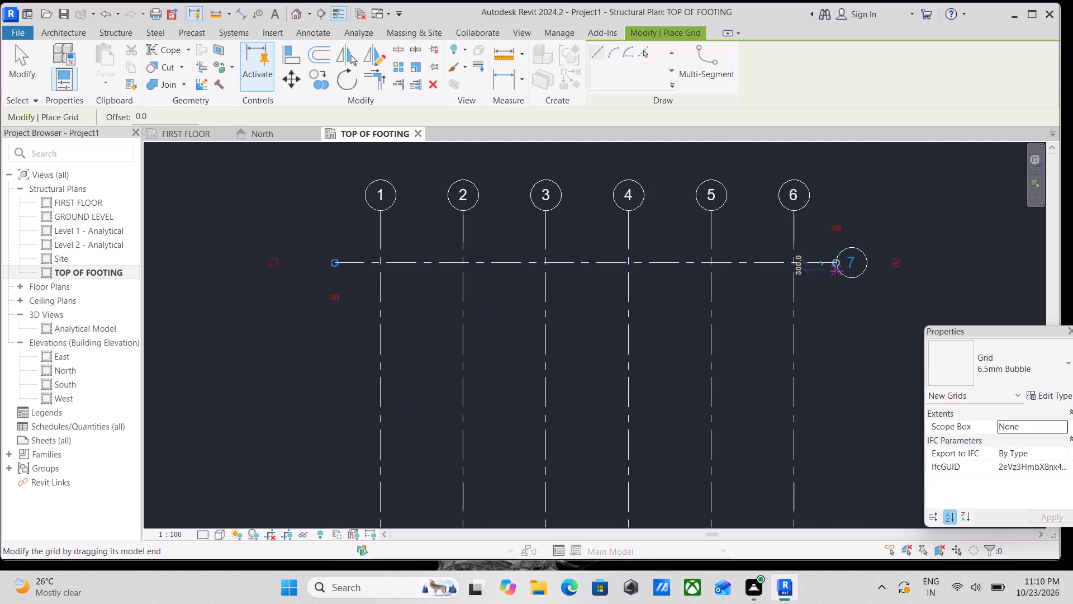
scroll(836, 271, "up", 2)
key("Escape")
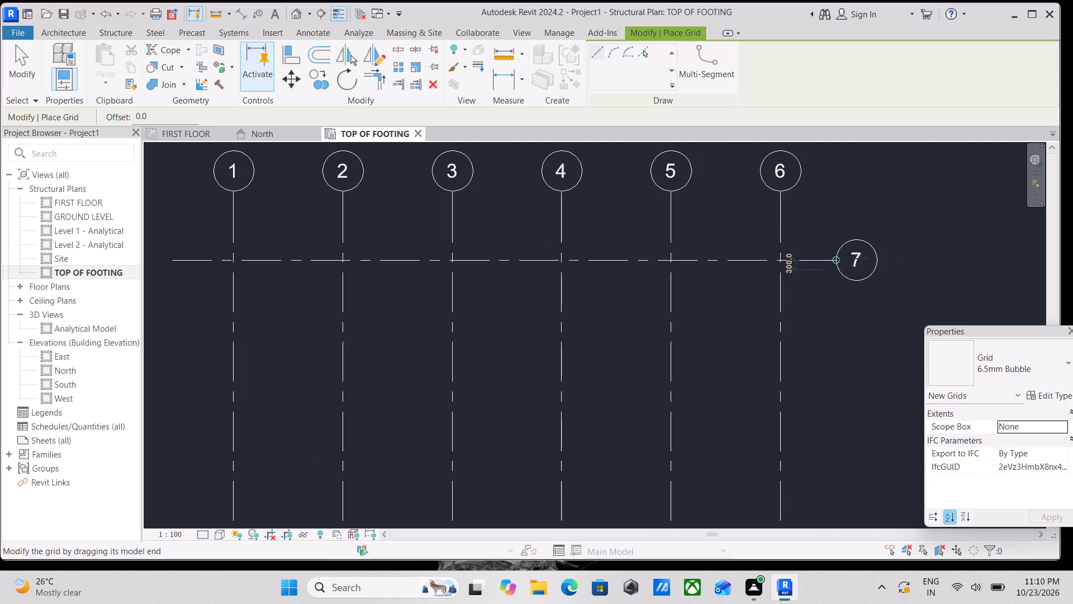
key("Escape")
key("Escape")
Rename the horizontal grid line as A.
scroll(872, 258, "up", 5)
key("Escape")
double_click(838, 256)
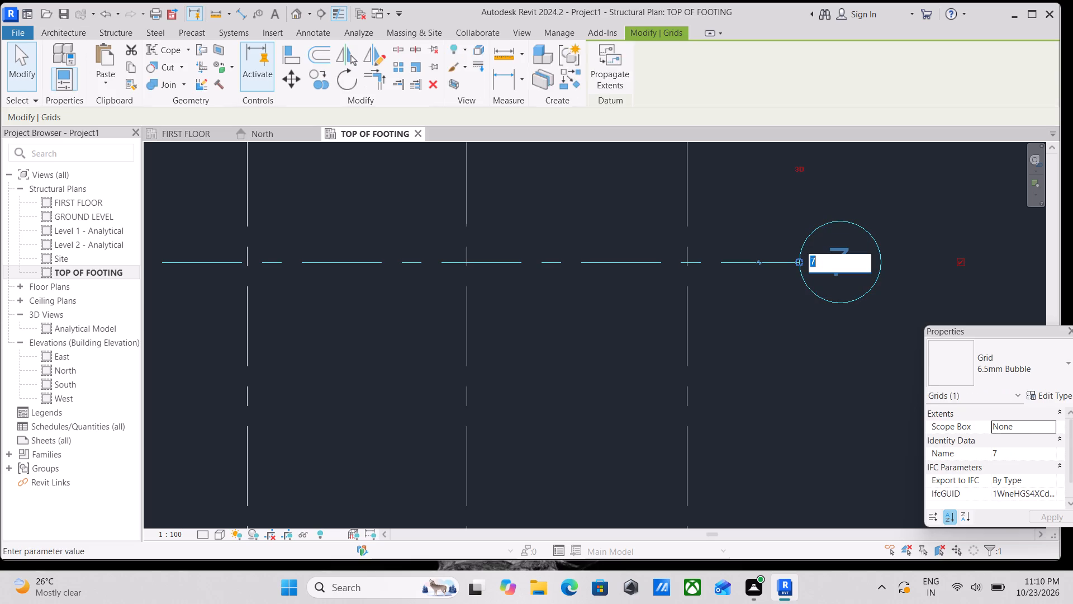
key("a")
key("Return")
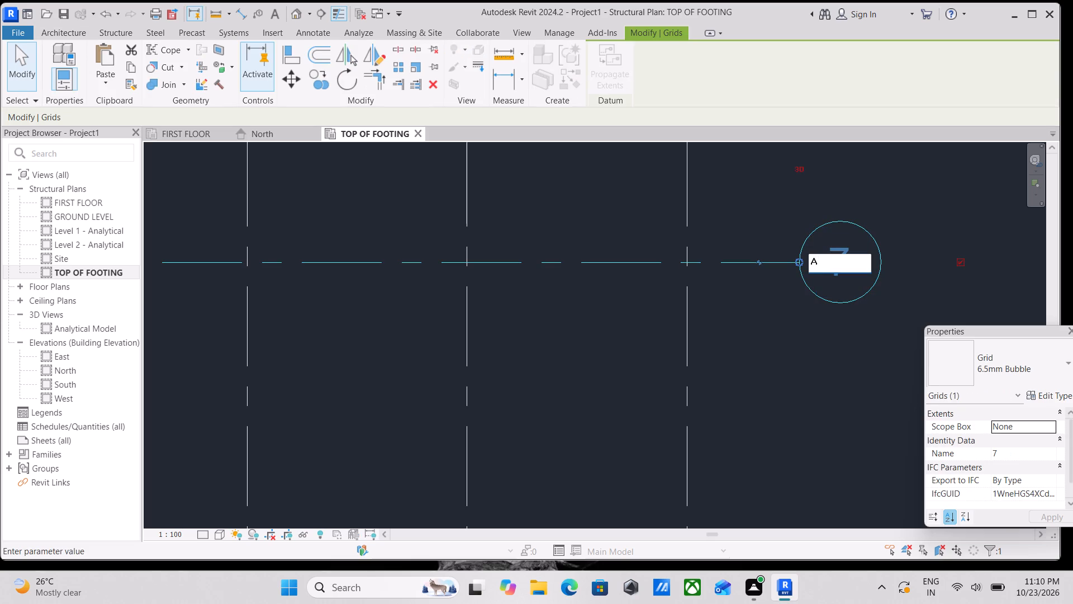
Create a horizontal grid line 4000 mm south of grid A by picking it with an offset.
key("Return")
scroll(838, 256, "down", 9)
scroll(608, 268, "down", 2)
middle_click_drag(607, 268, 649, 328)
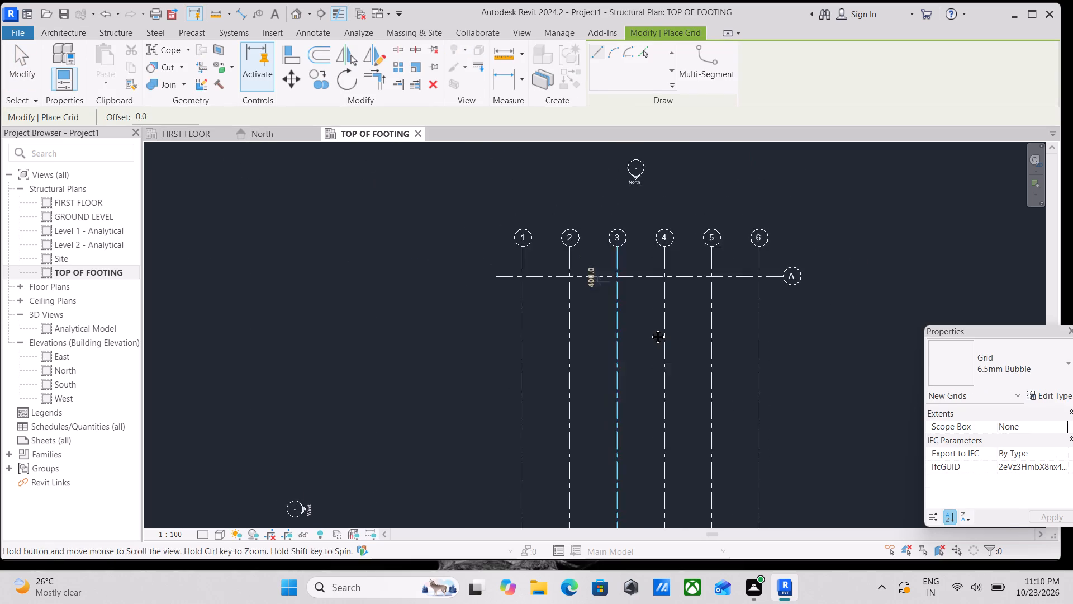
middle_click_drag(649, 328, 650, 329)
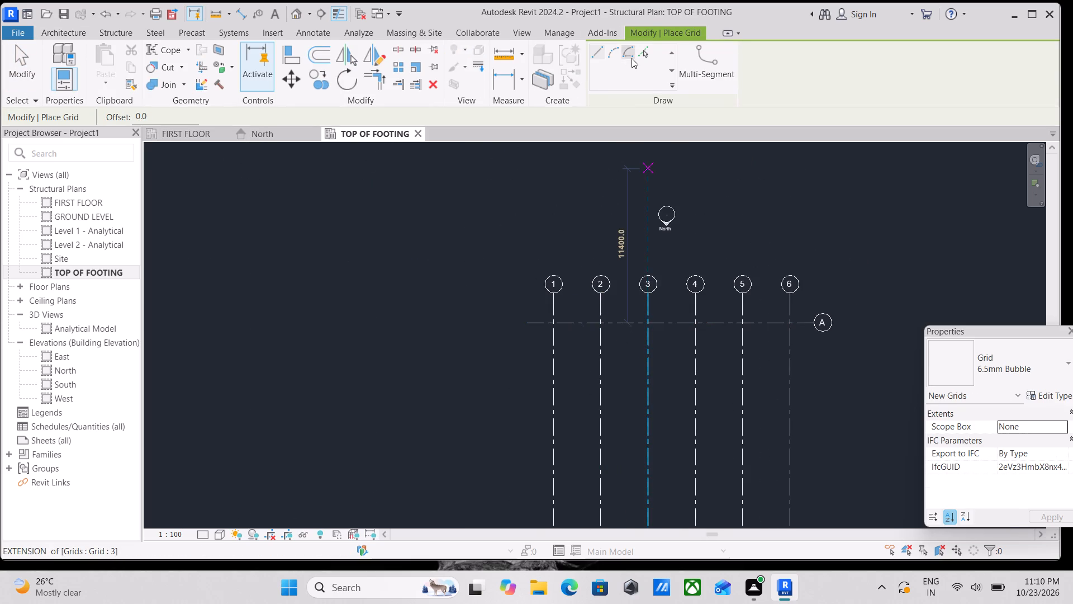
left_click(642, 51)
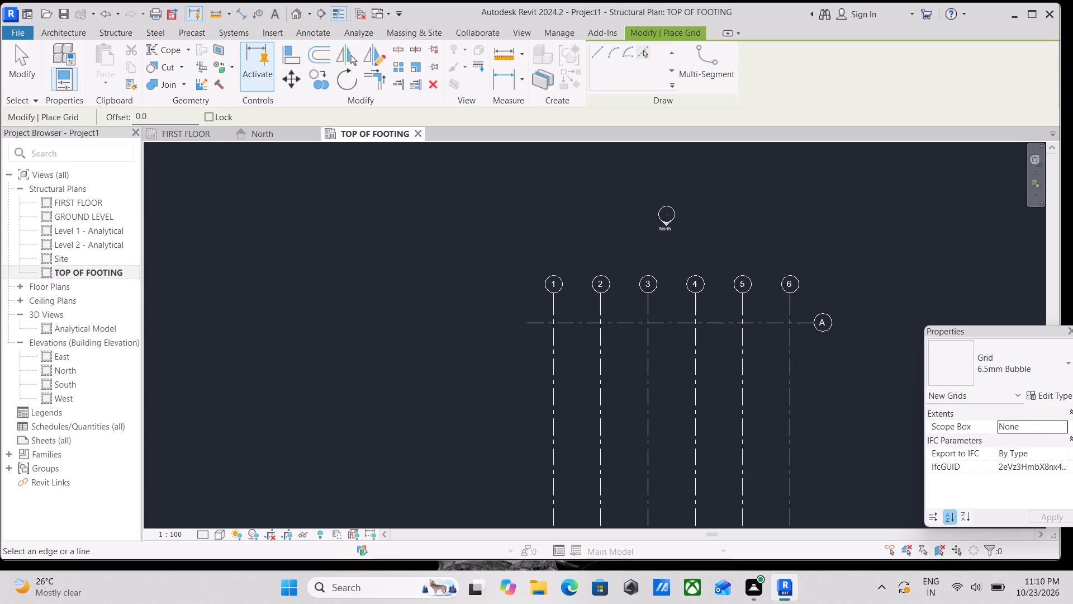
left_click_drag(165, 114, 64, 124)
type("400")
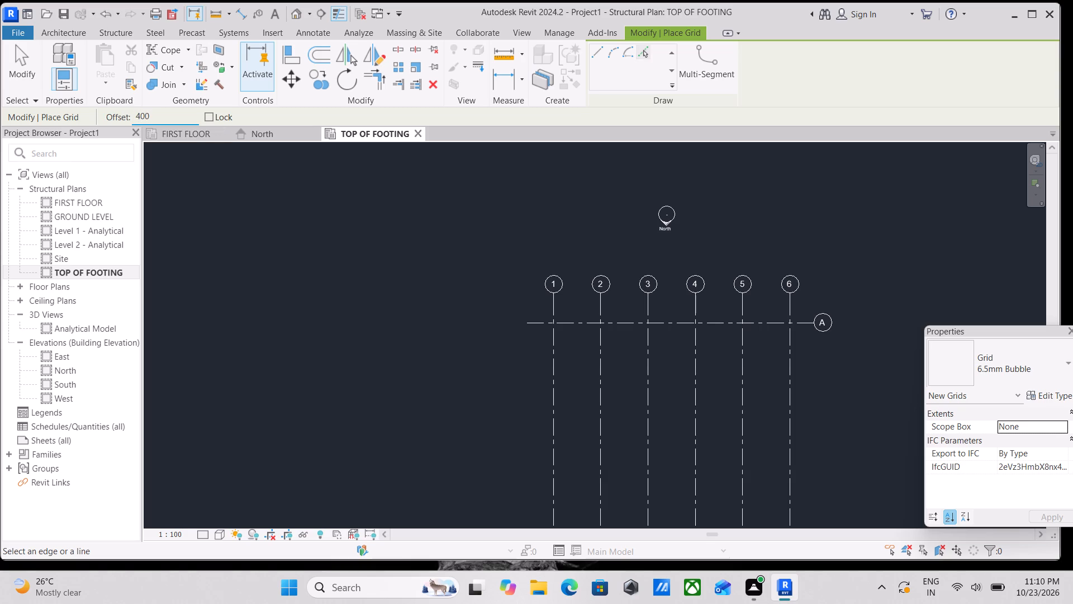
type("0MM")
key("Return")
left_click(658, 324)
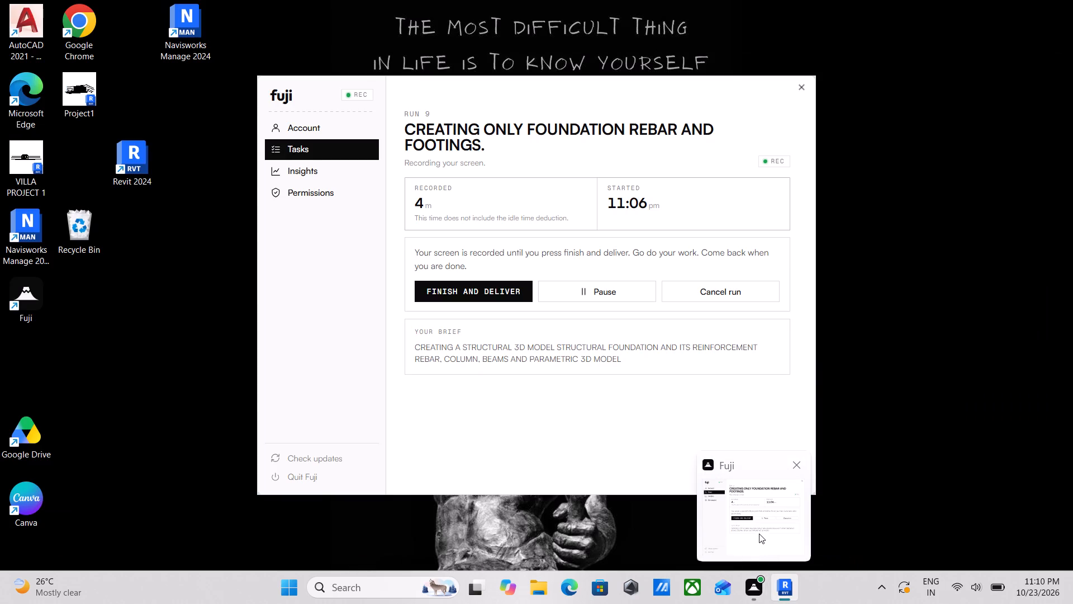
Create another horizontal grid line offset 4000 mm south of grid B.
scroll(797, 310, "down", 1)
middle_click_drag(788, 308, 654, 246)
scroll(696, 288, "up", 3)
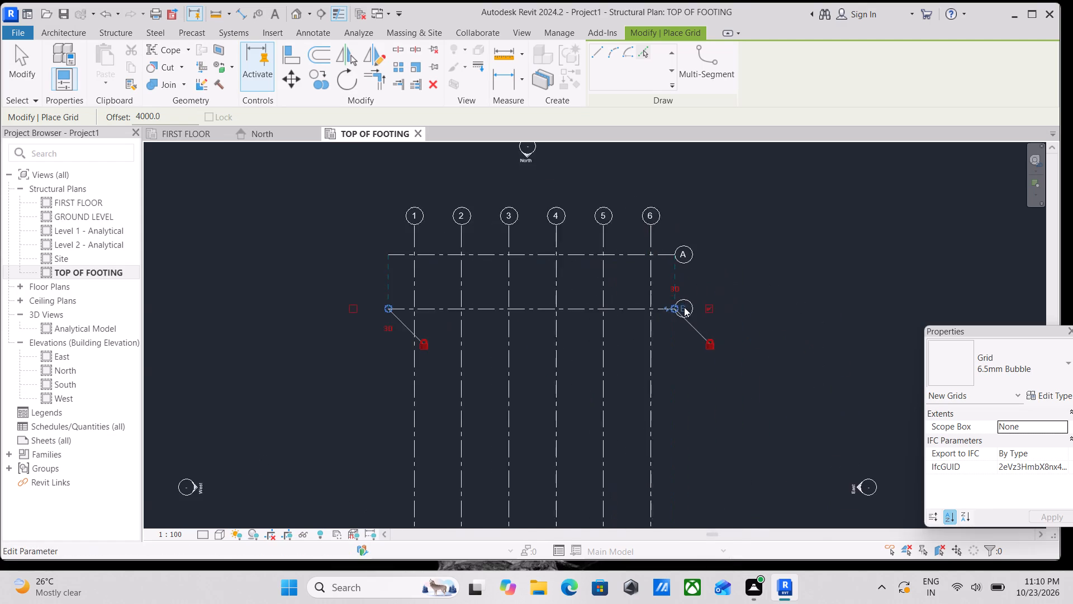
scroll(681, 325, "up", 3)
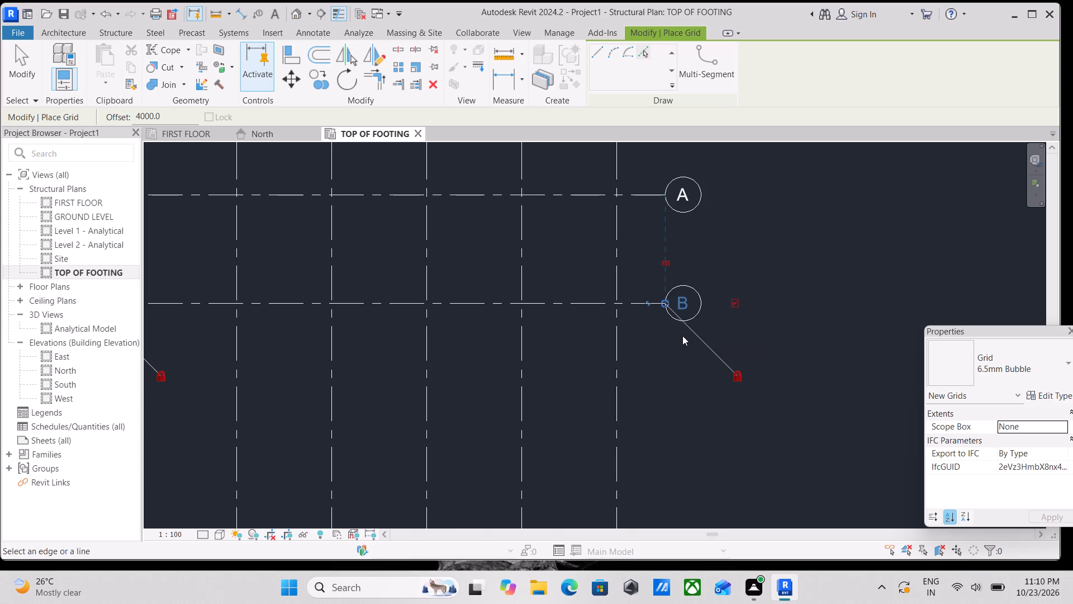
scroll(682, 336, "up", 3)
scroll(675, 334, "down", 3)
middle_click_drag(675, 334, 904, 350)
scroll(904, 350, "up", 1)
scroll(629, 322, "down", 2)
middle_click_drag(632, 323, 727, 356)
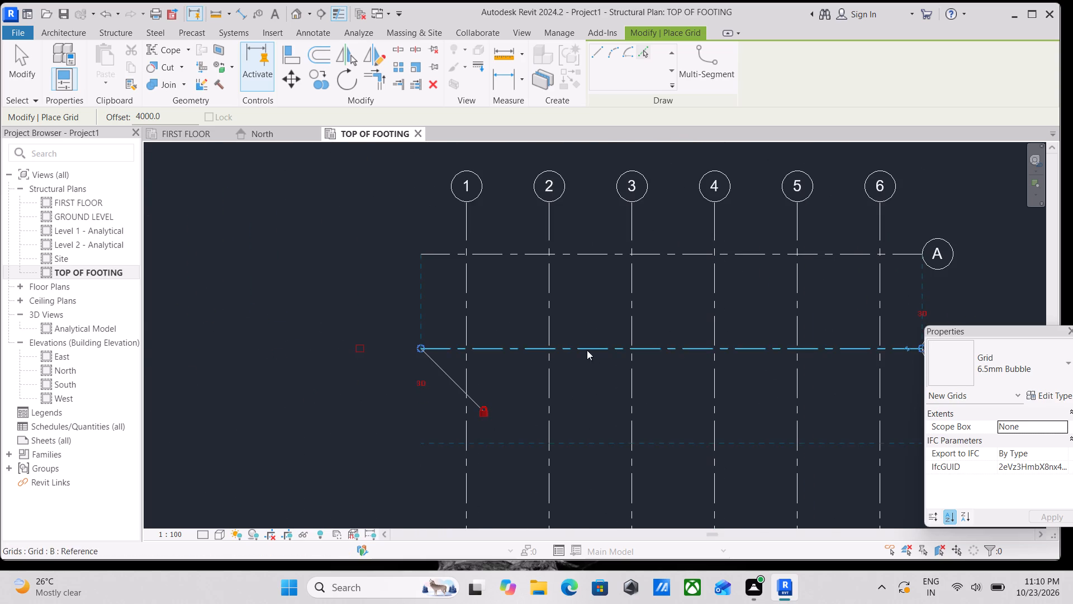
scroll(628, 403, "down", 1)
middle_click_drag(621, 385, 564, 272)
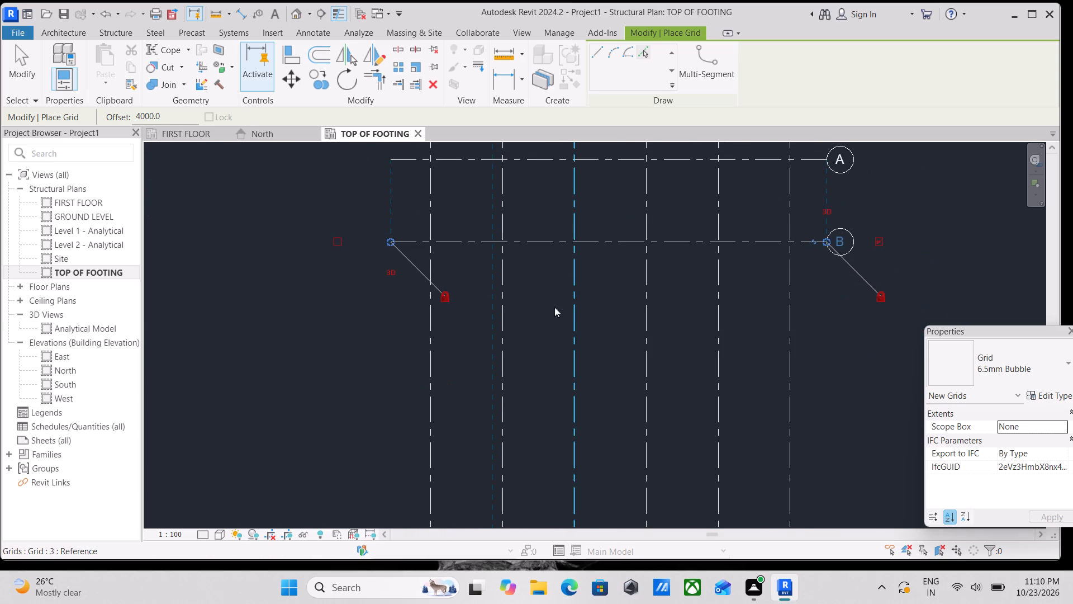
scroll(618, 273, "down", 1)
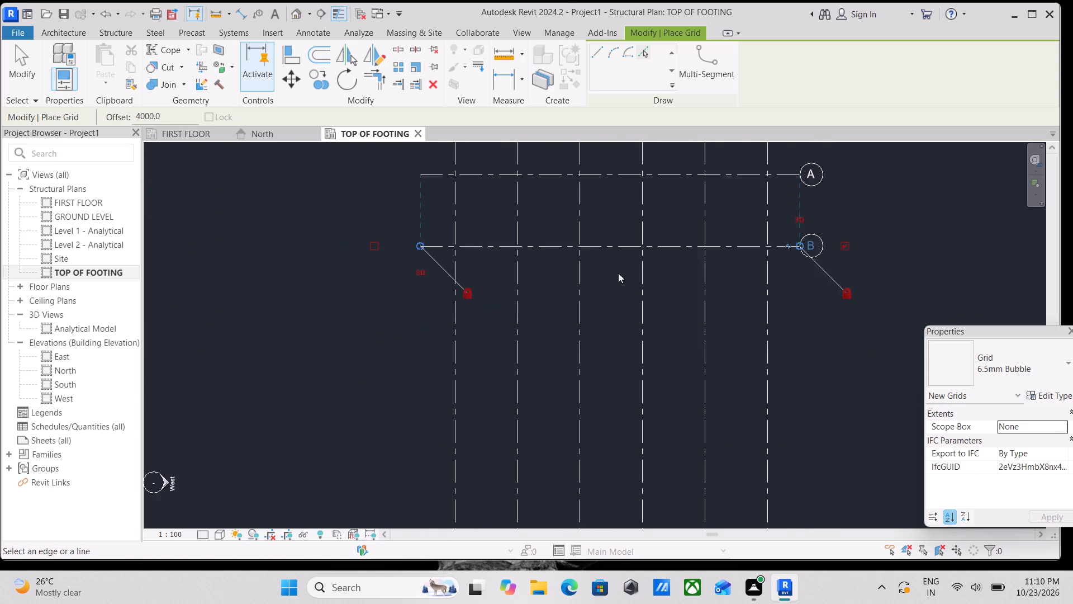
scroll(618, 273, "down", 1)
middle_click_drag(618, 282, 625, 394)
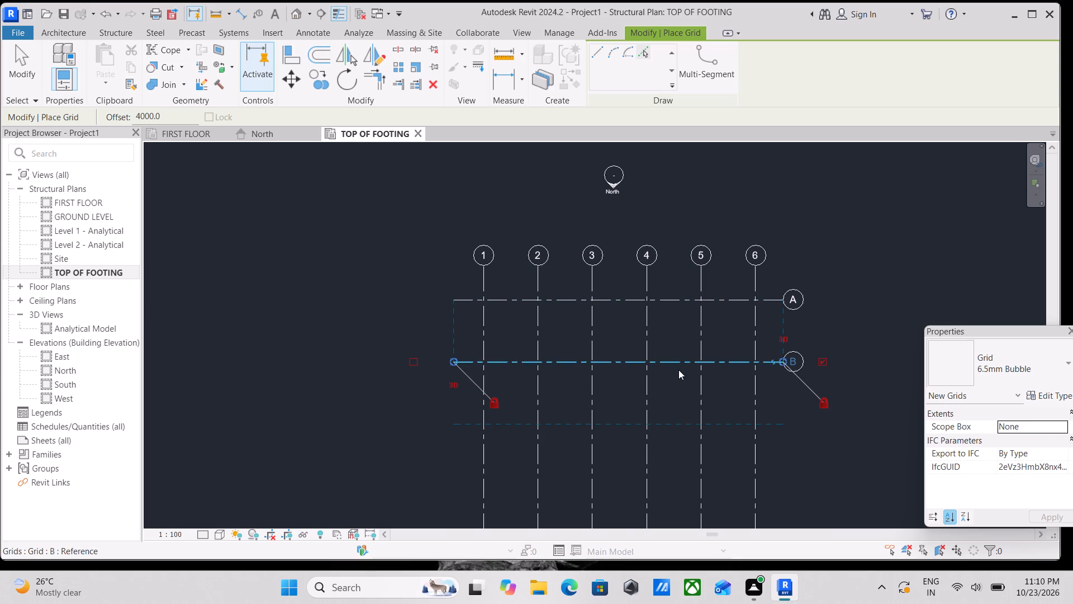
left_click(677, 367)
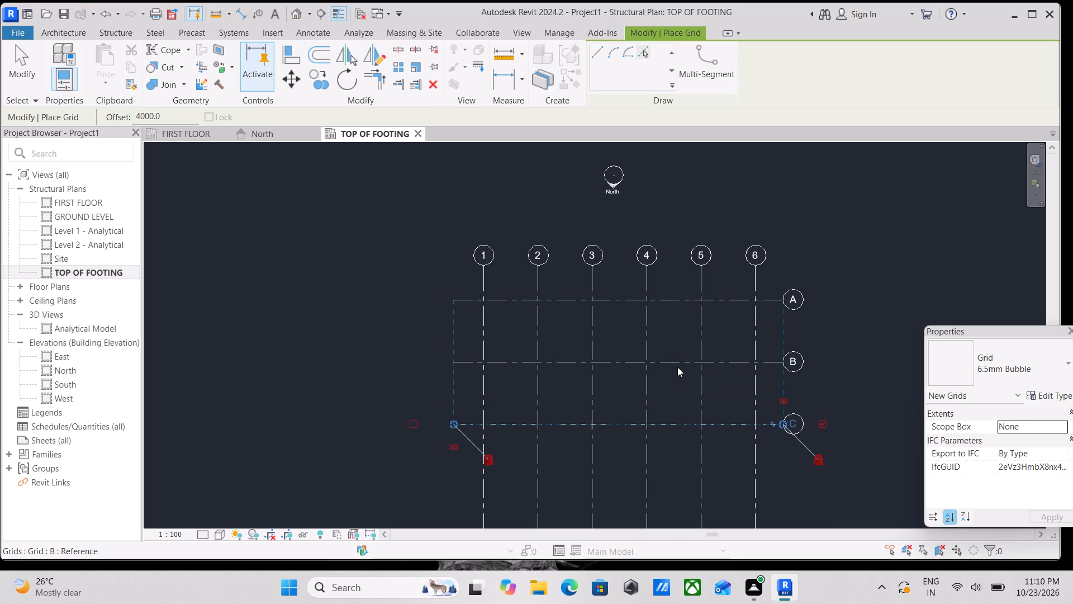
Create grid line D 4000 mm south of grid C by picking it with the offset, and finish placing grids.
key("Escape")
middle_click_drag(715, 393, 651, 279)
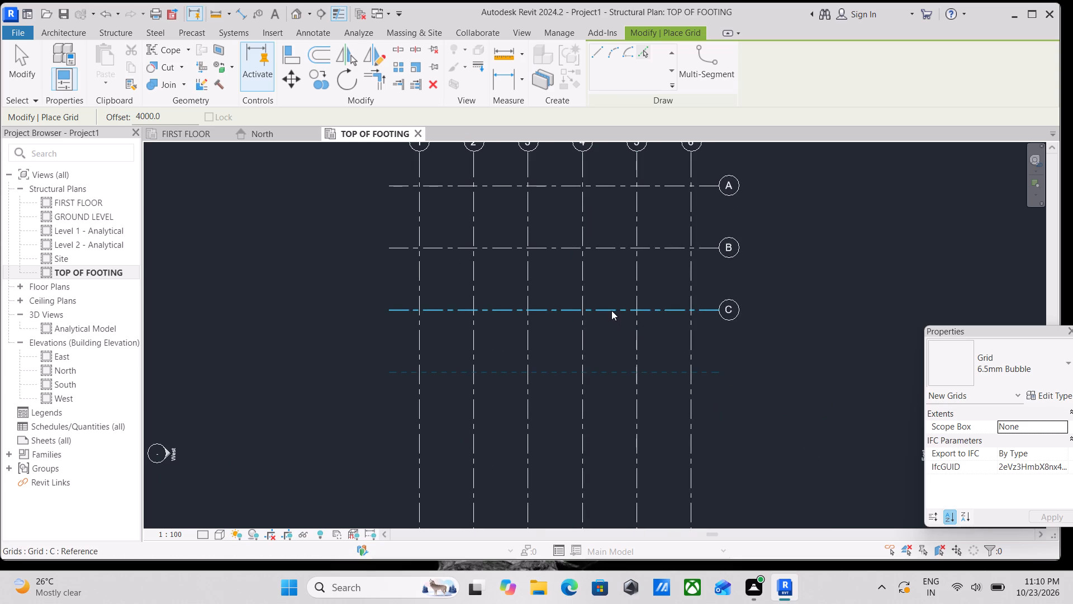
left_click(611, 310)
key("Escape")
scroll(611, 310, "down", 3)
middle_click_drag(611, 310, 623, 344)
key("Escape")
key("Escape")
scroll(582, 268, "up", 4)
key("Escape")
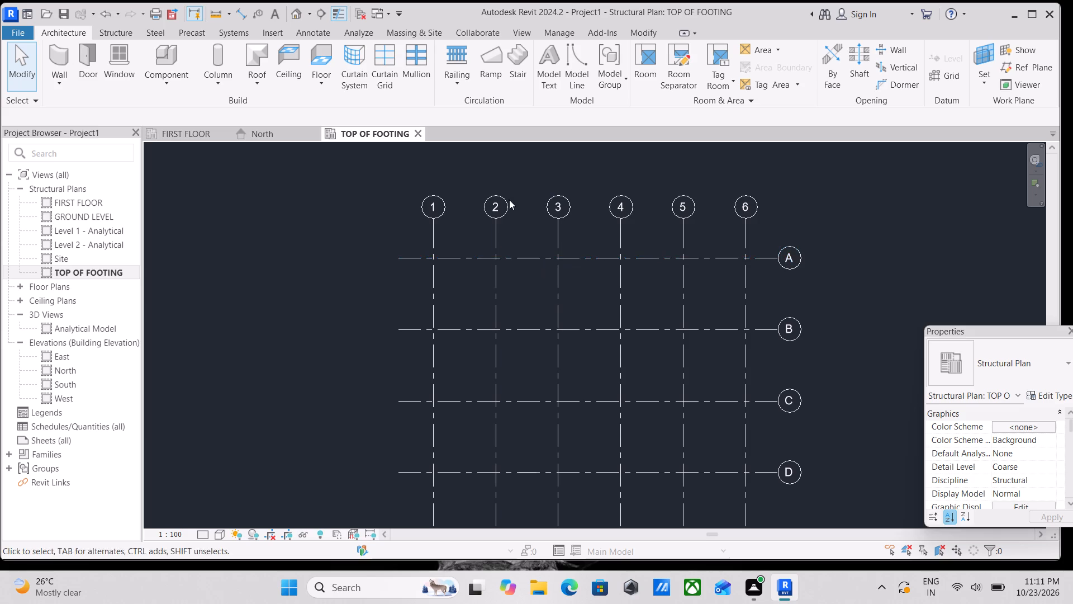
Place M_Footing-Rectangular 1800 x 1200 x 450mm isolated foundations along grid A at its intersections with grids 1 to 6.
scroll(459, 192, "up", 2)
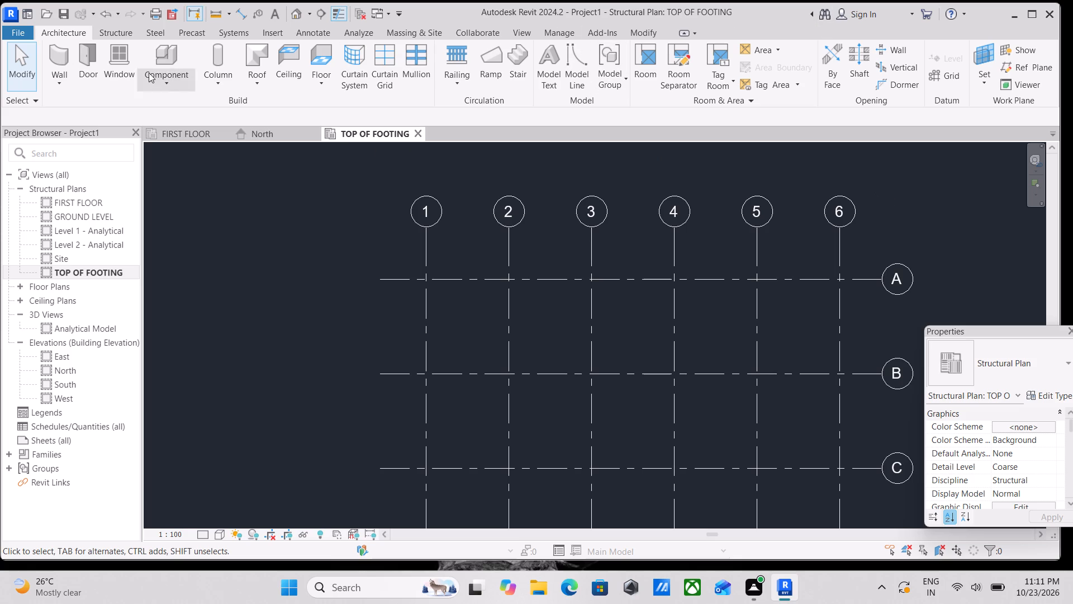
left_click(120, 34)
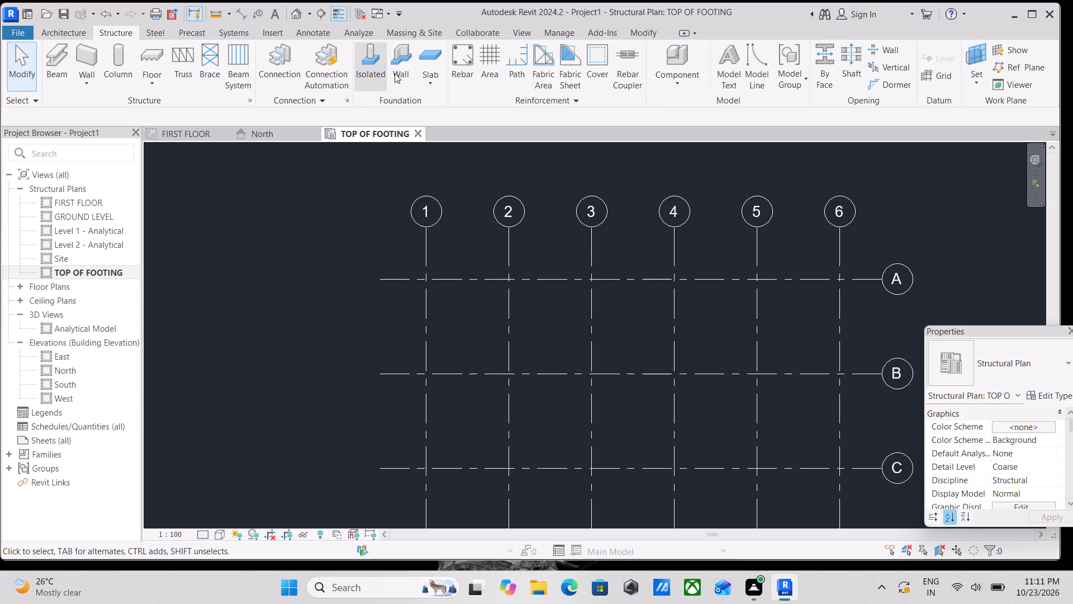
left_click(372, 64)
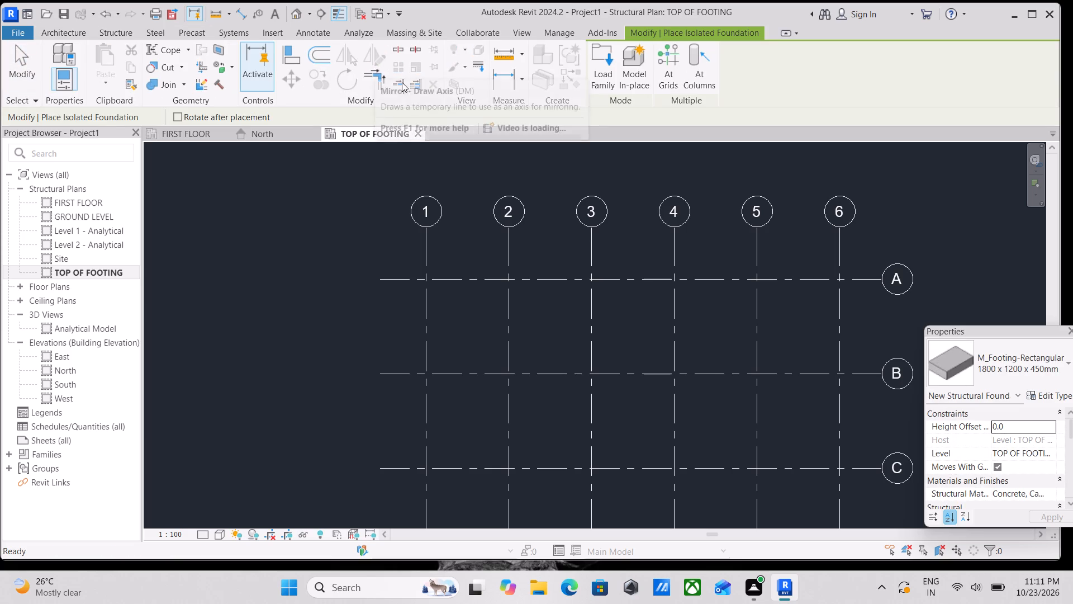
left_click(429, 284)
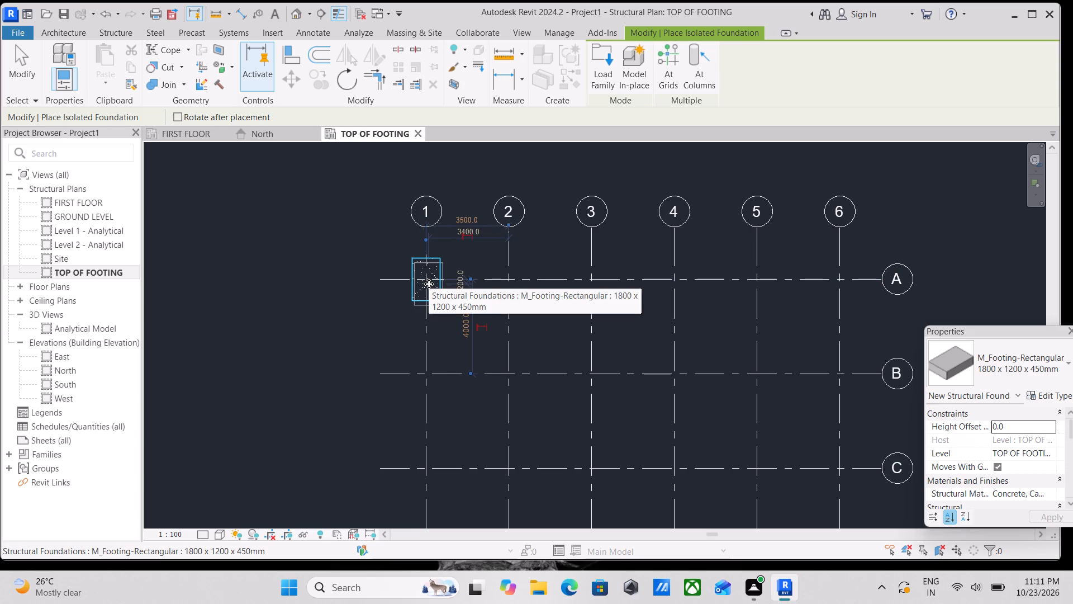
scroll(499, 281, "down", 3)
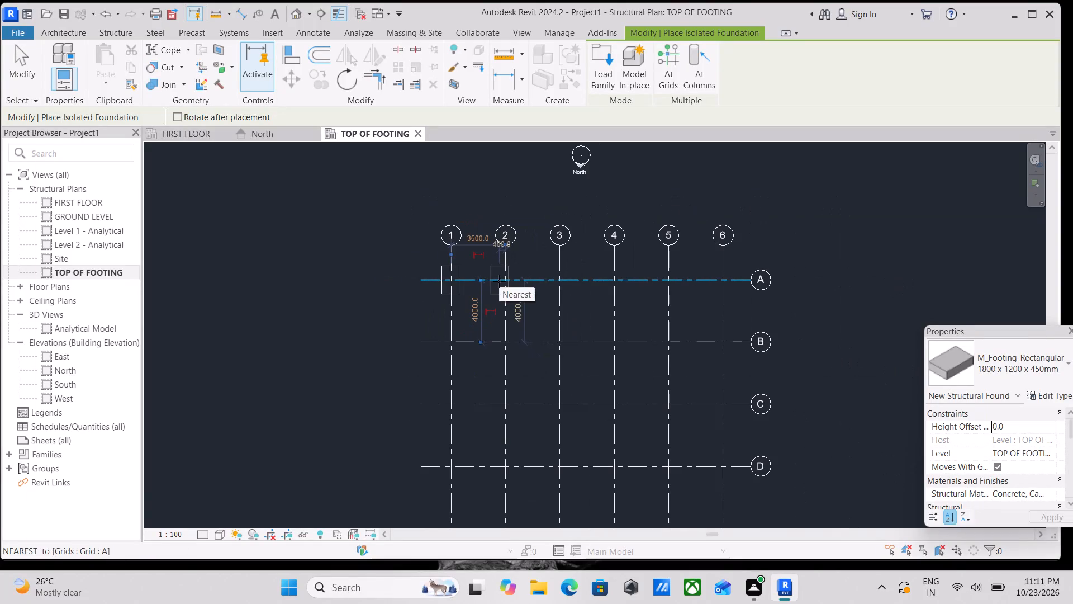
left_click(507, 283)
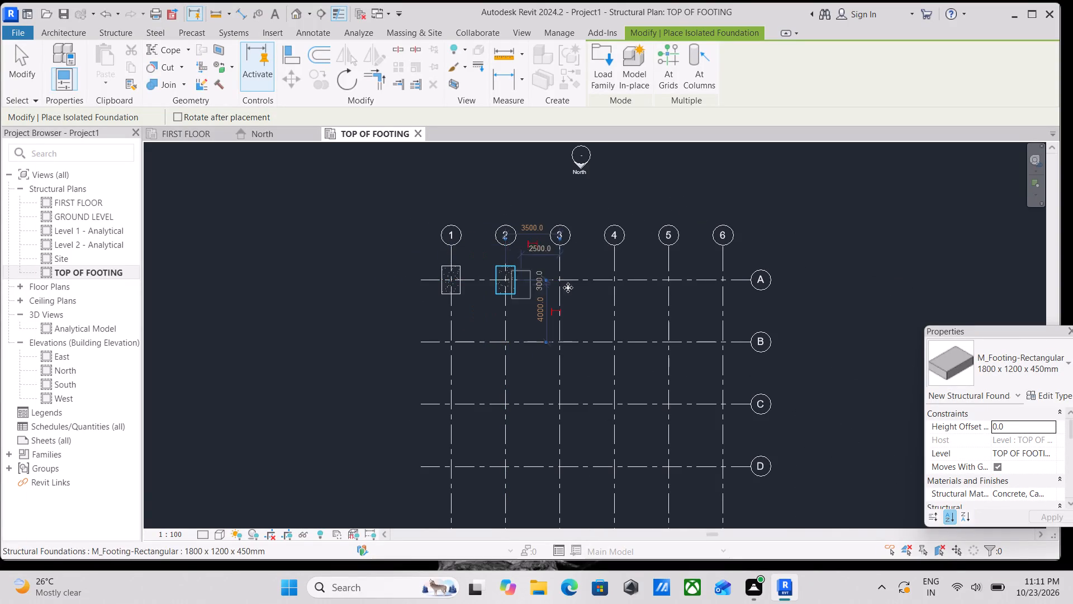
left_click(561, 277)
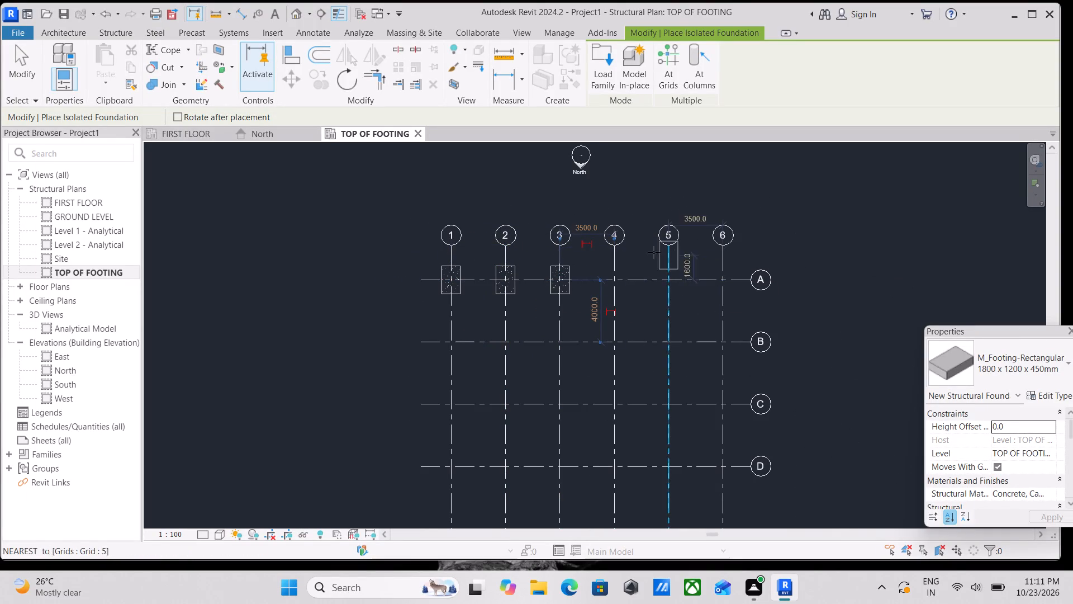
left_click(616, 277)
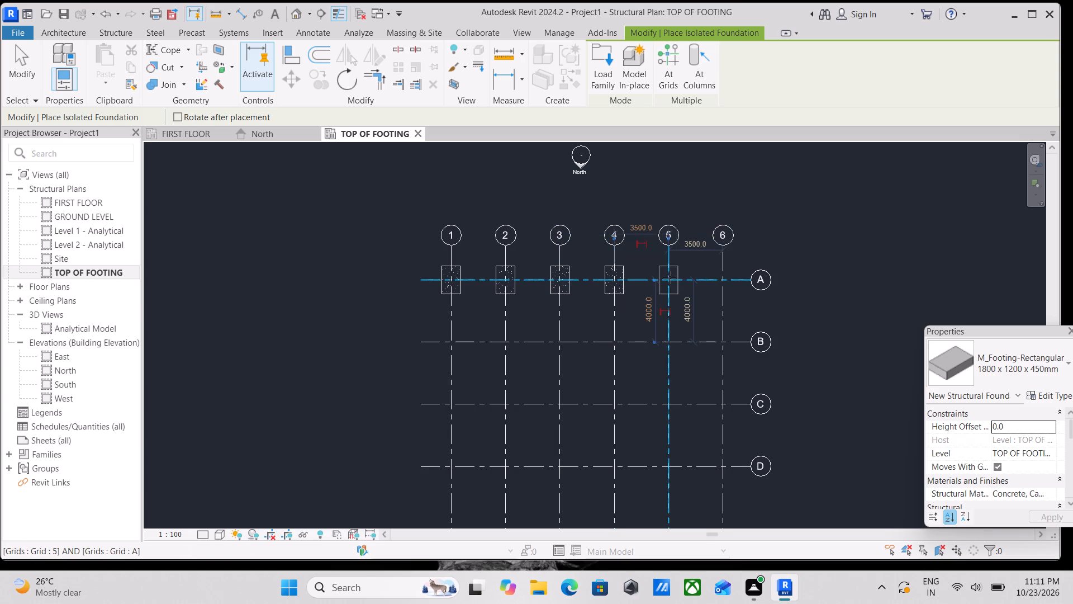
left_click(670, 277)
left_click(722, 281)
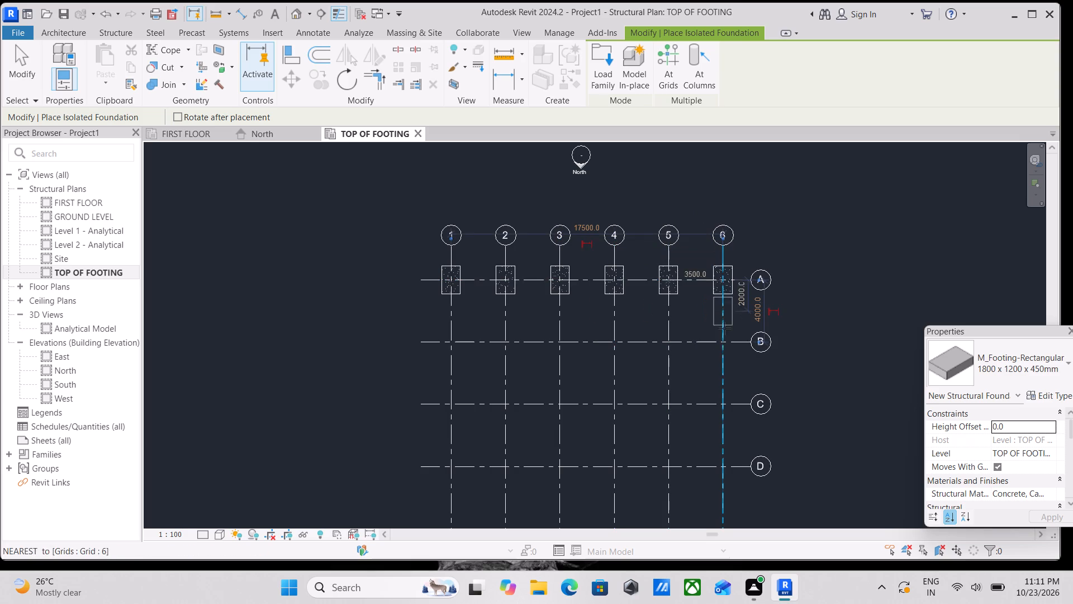
Place the same rectangular footings along grid B at its intersections with grids 6 to 1.
left_click(722, 344)
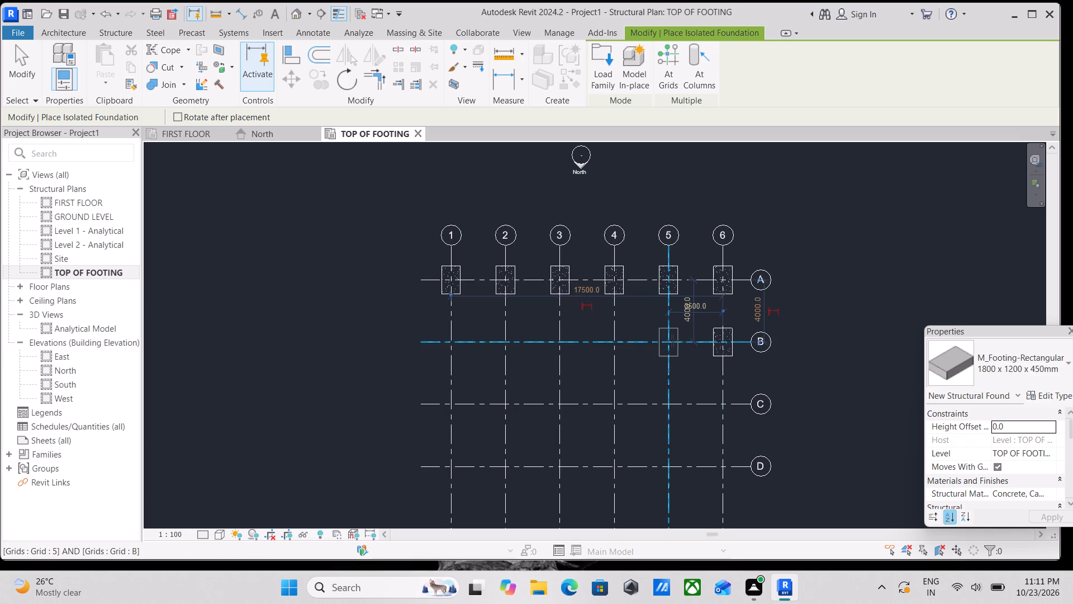
left_click(672, 341)
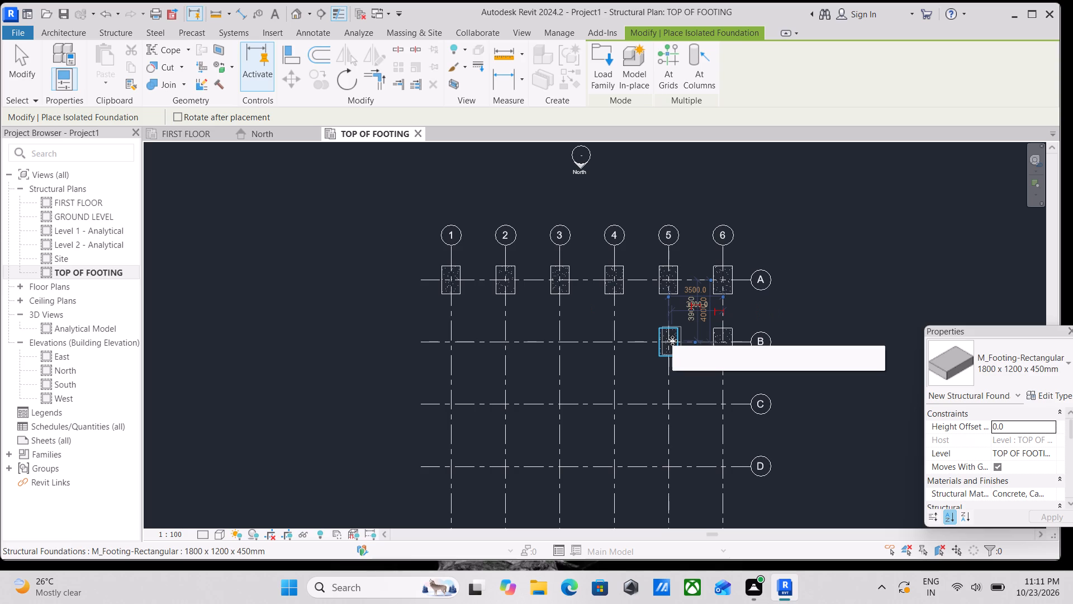
left_click(613, 339)
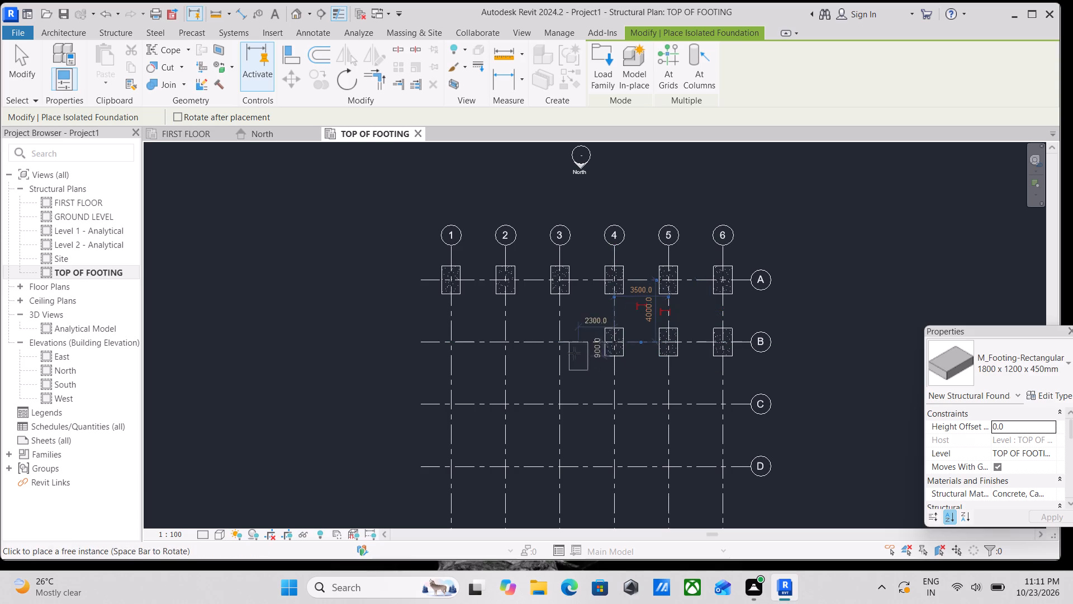
left_click(558, 346)
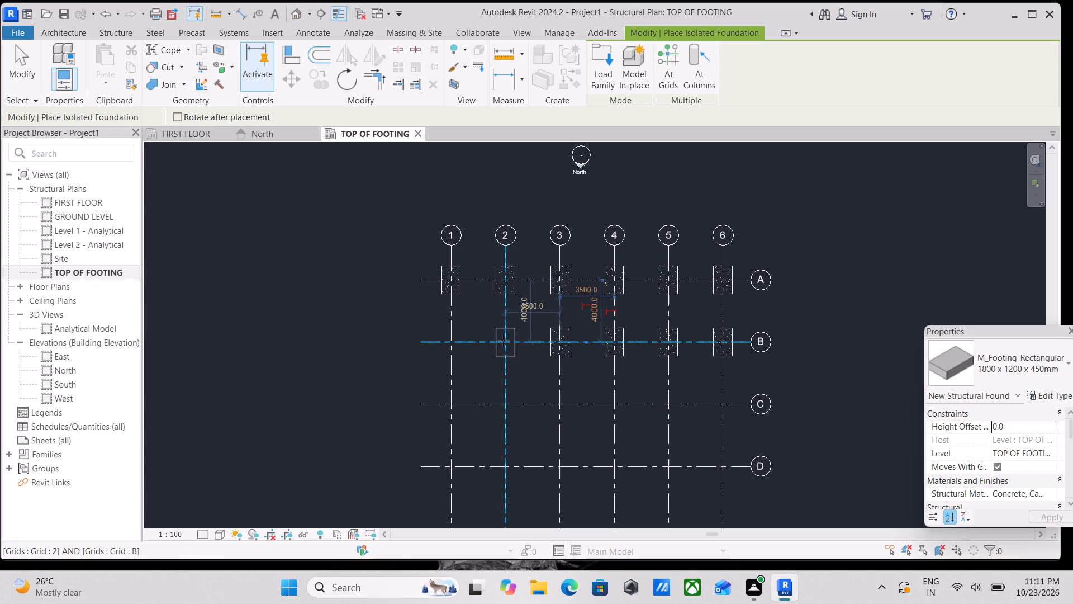
left_click(503, 341)
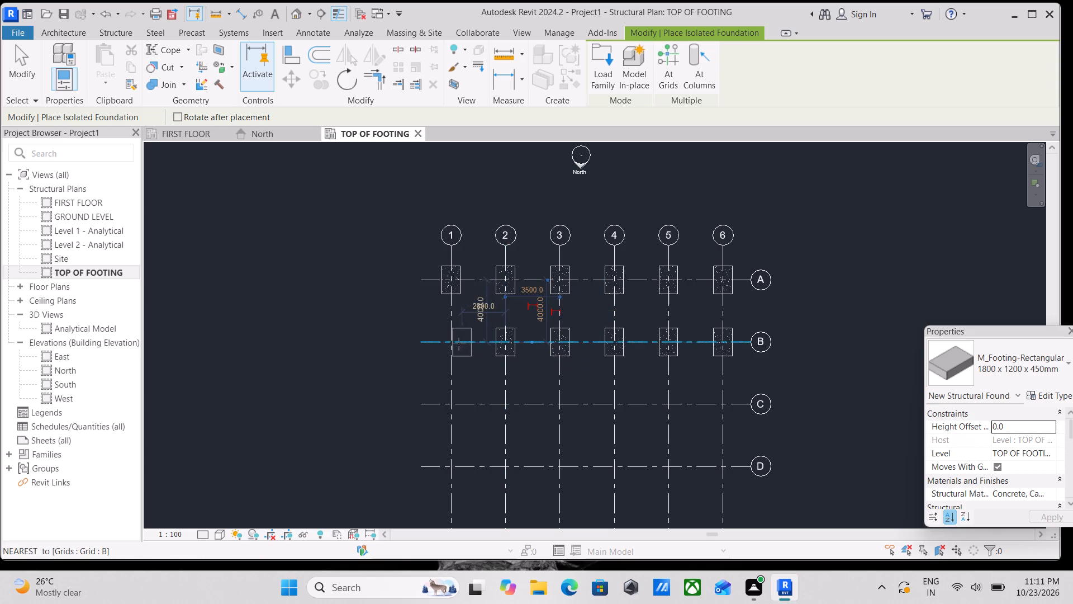
left_click(454, 344)
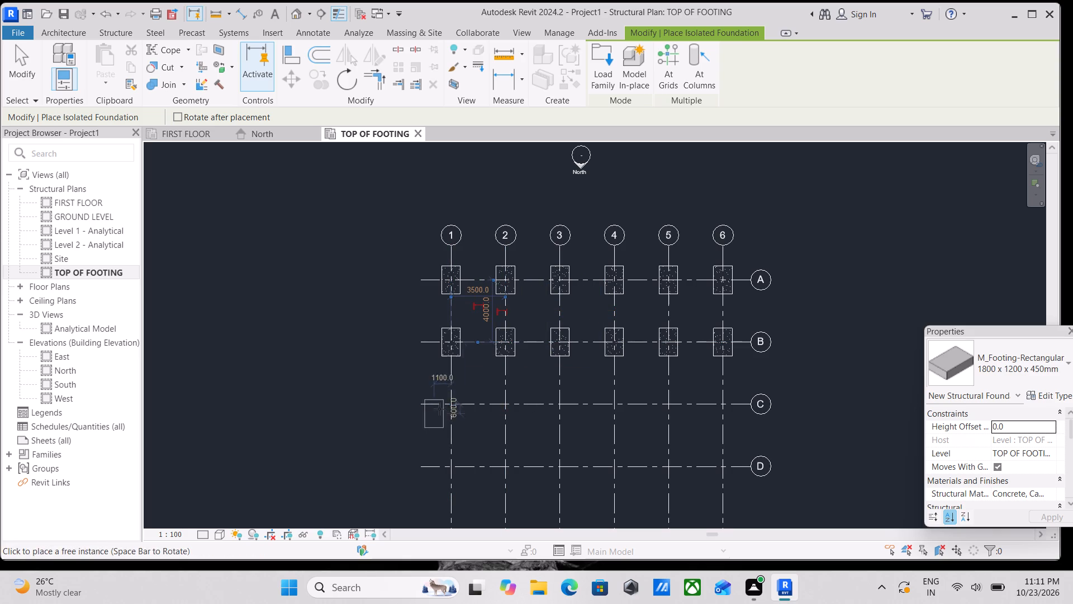
Place the same rectangular footings along grid C at its intersections with grids 1 to 6.
left_click(445, 403)
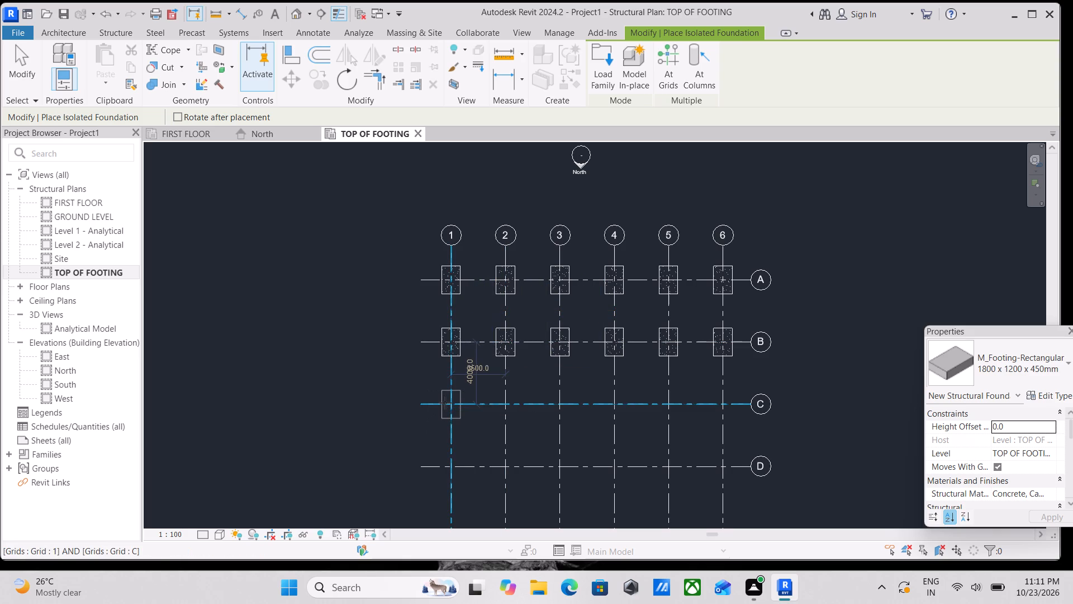
left_click(502, 400)
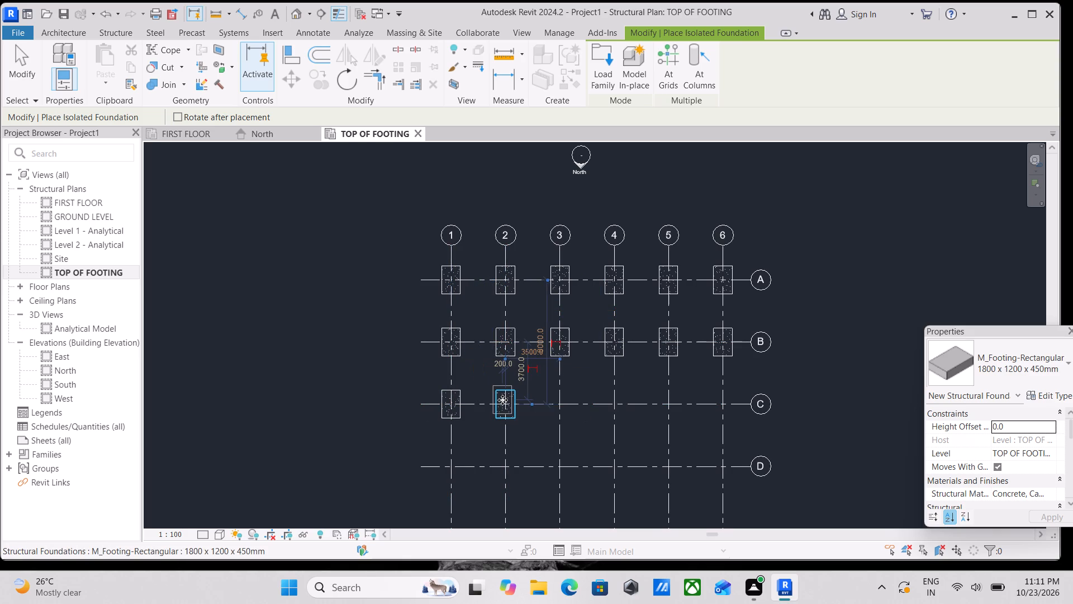
left_click(556, 407)
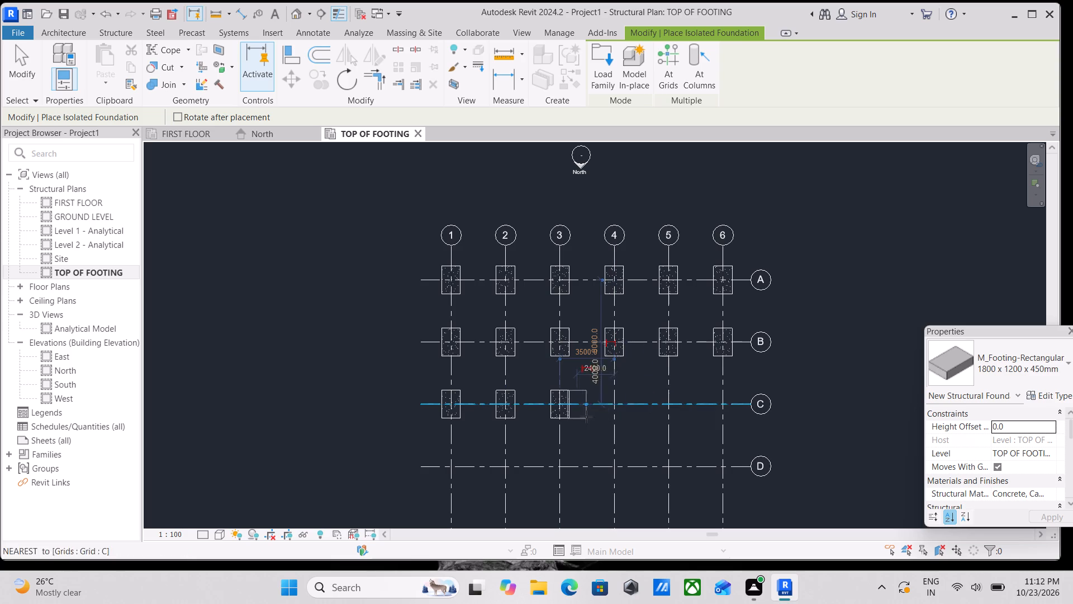
left_click(618, 404)
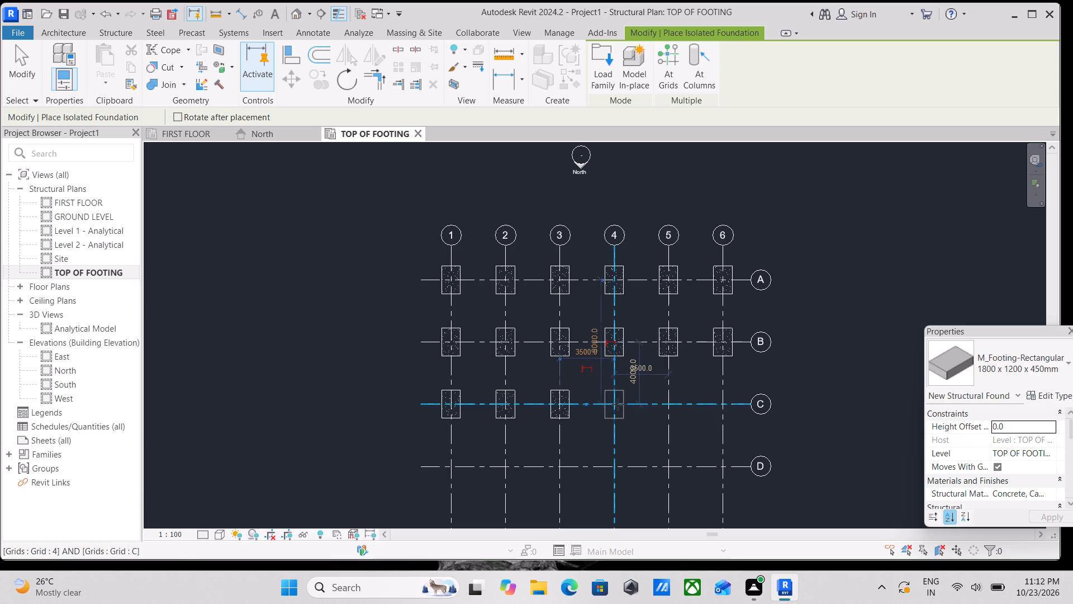
left_click(670, 406)
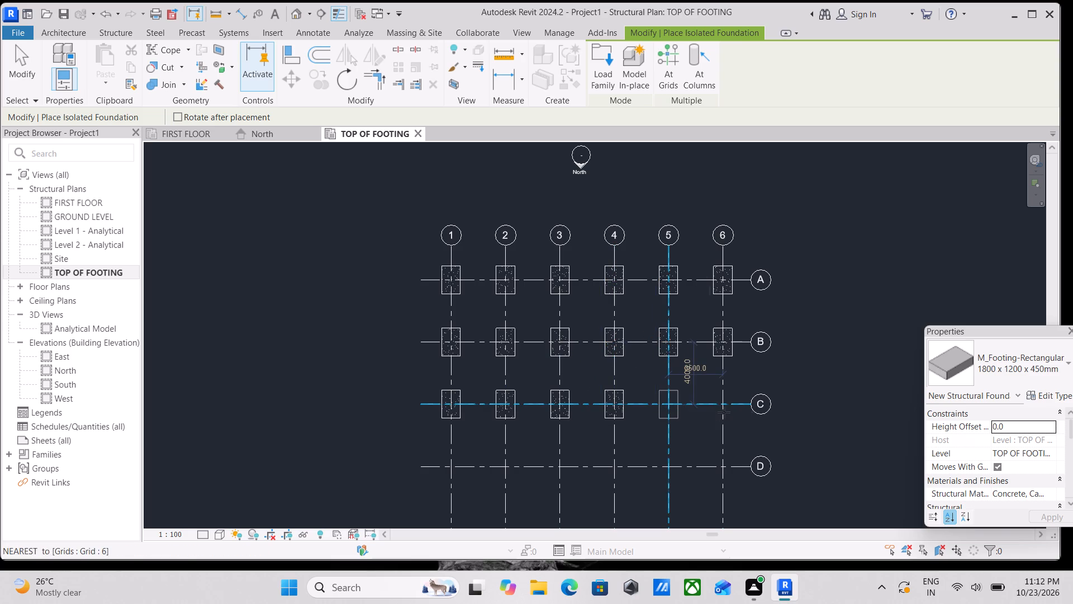
left_click(725, 403)
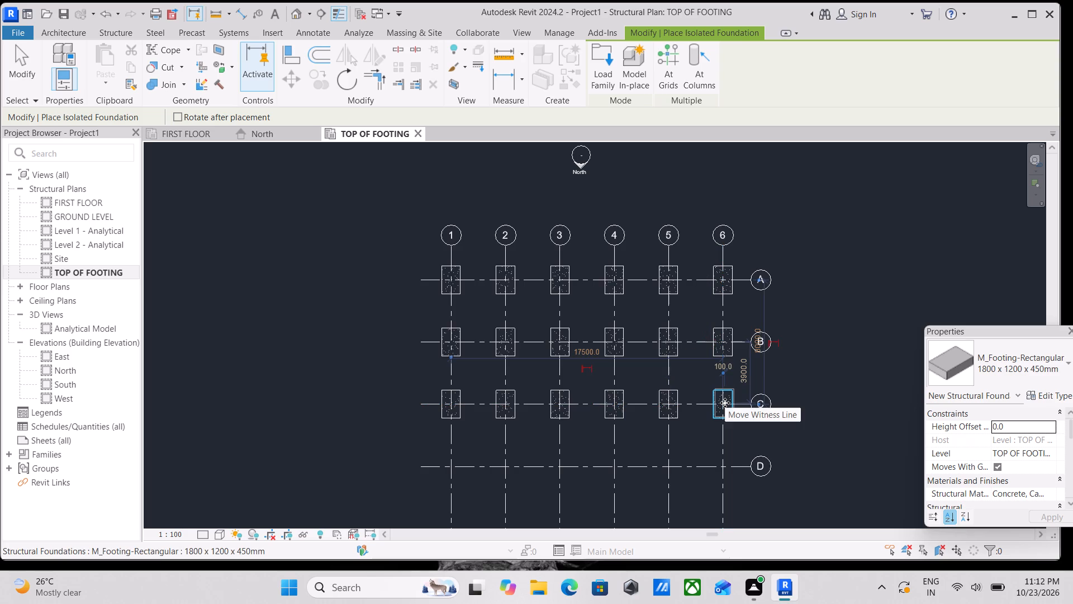
Place the same rectangular footings along grid D at its intersections with grids 6 to 1, and end foundation placement.
left_click(724, 465)
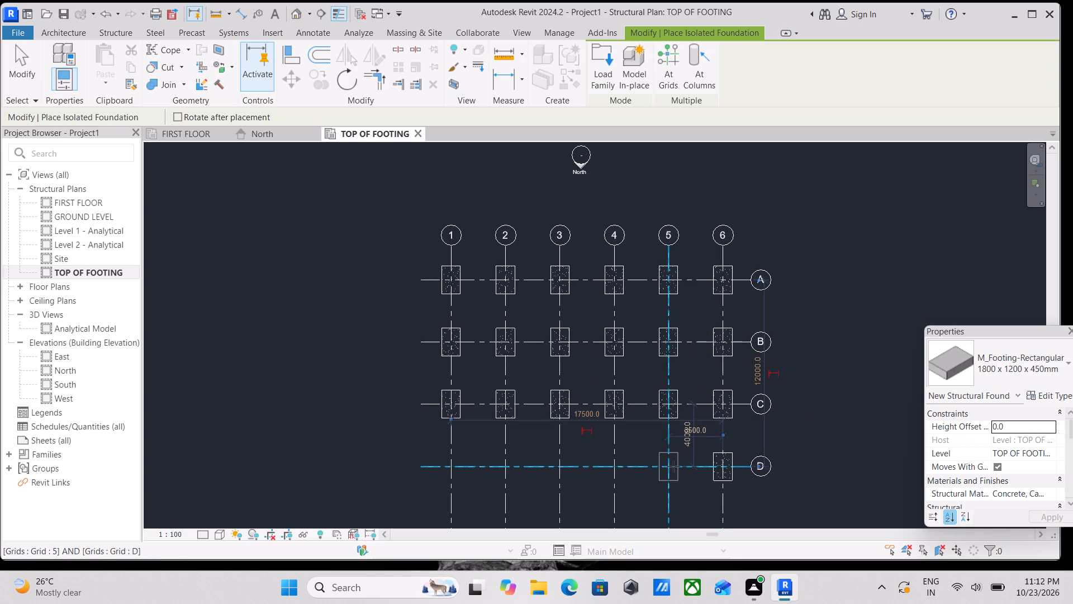
left_click(673, 466)
left_click(618, 462)
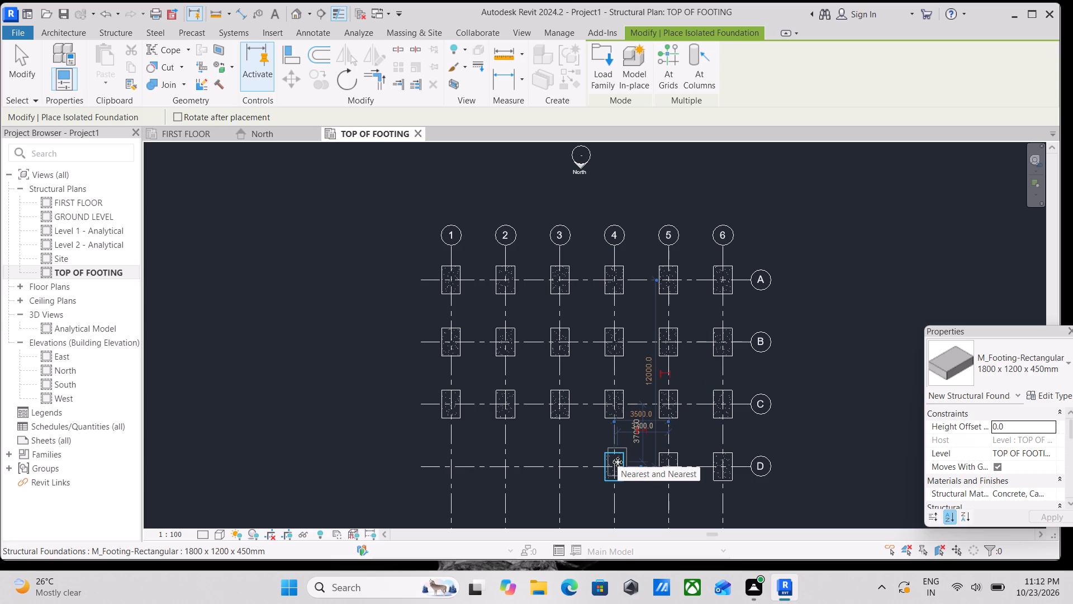
left_click(561, 465)
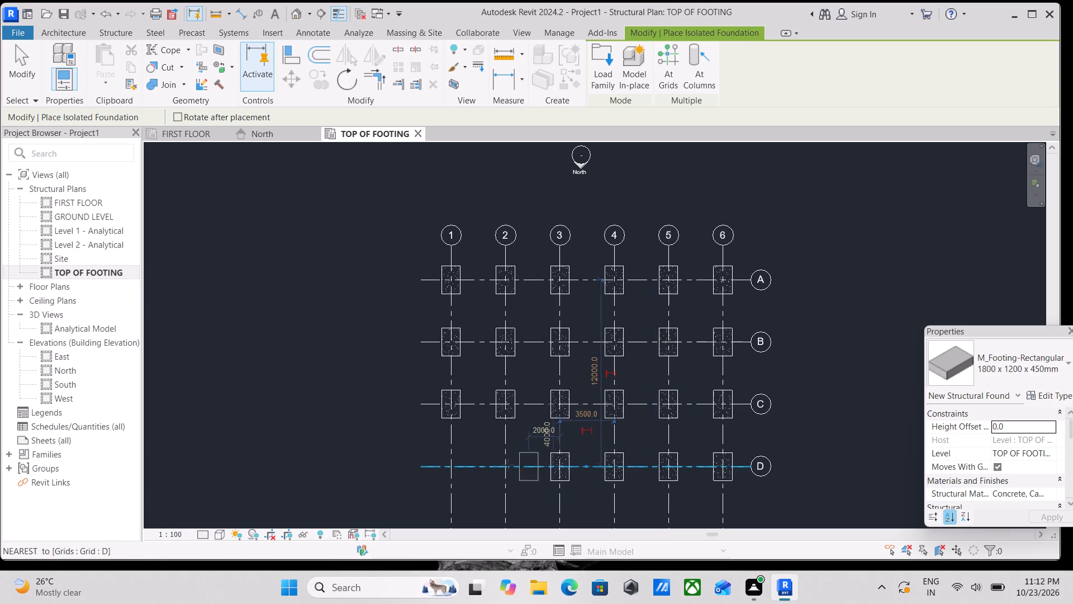
left_click(505, 463)
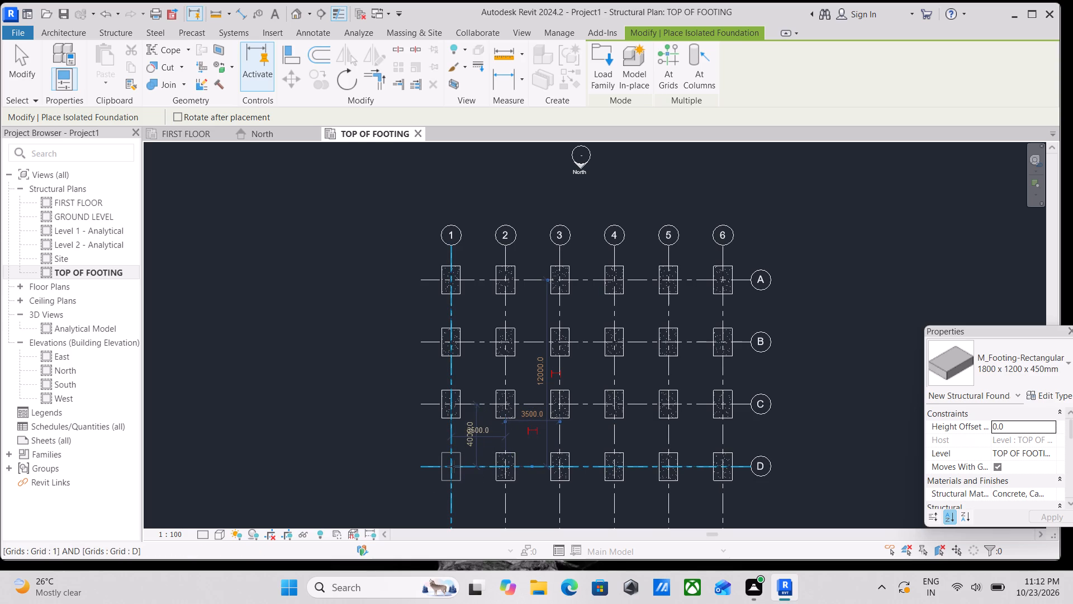
left_click(453, 466)
key("Escape")
key("Escape")
key("Escape")
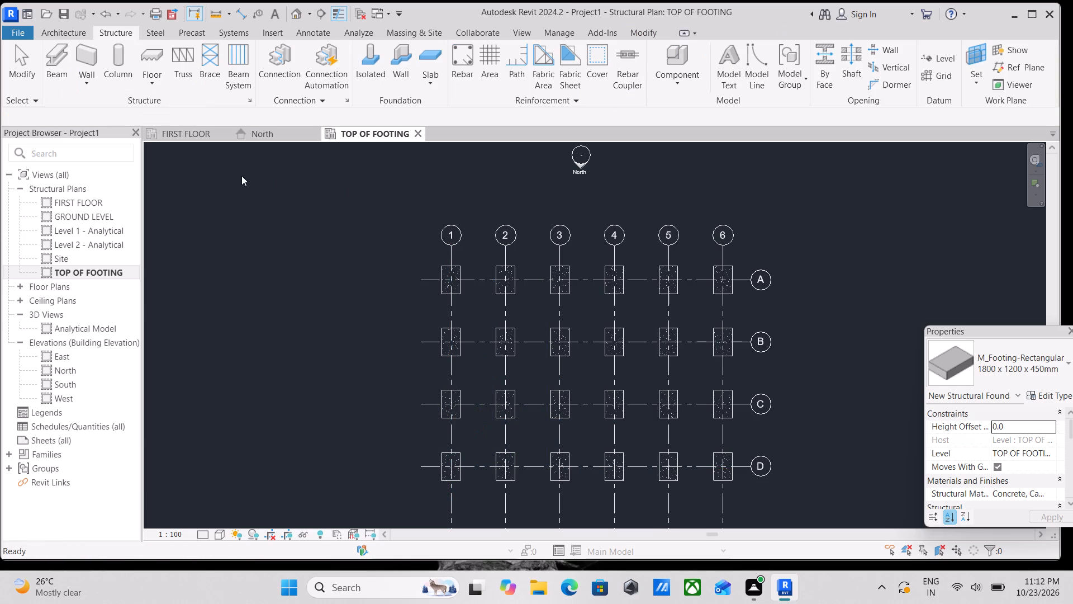
In the GROUND LEVEL plan, place M_Concrete-Rectangular-Column 300 x 450mm vertical structural columns along grid A at its intersections with grids 1 to 6.
double_click(83, 213)
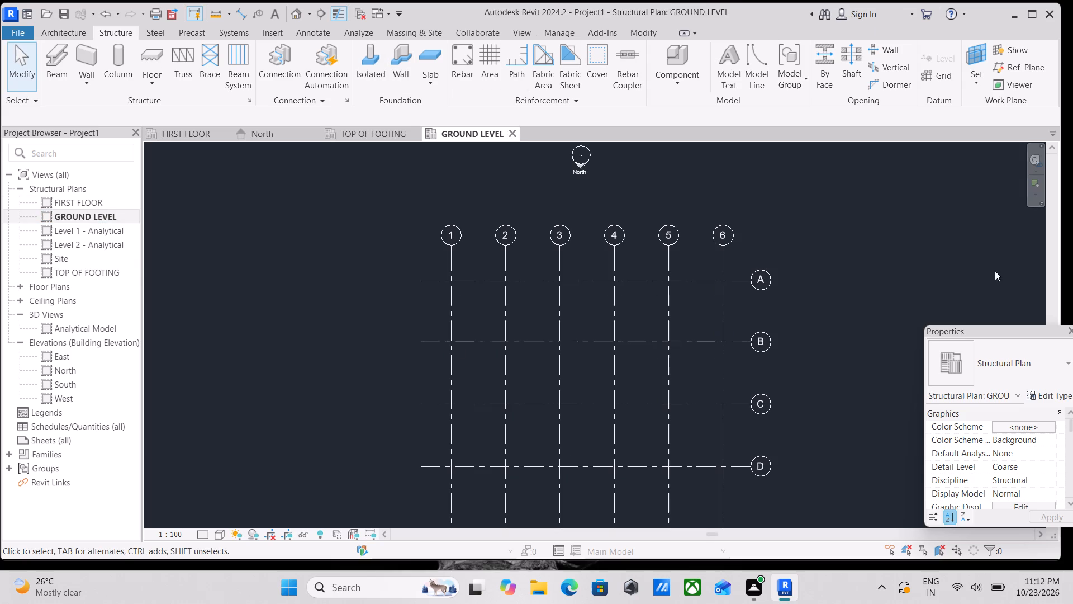
left_click(115, 75)
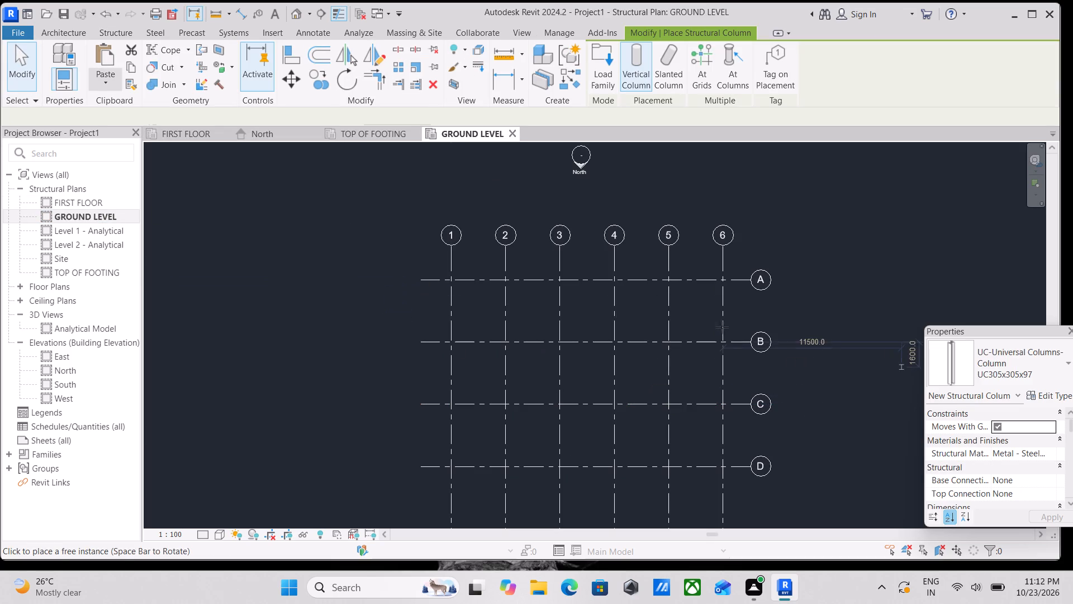
scroll(506, 289, "up", 3)
scroll(441, 273, "up", 2)
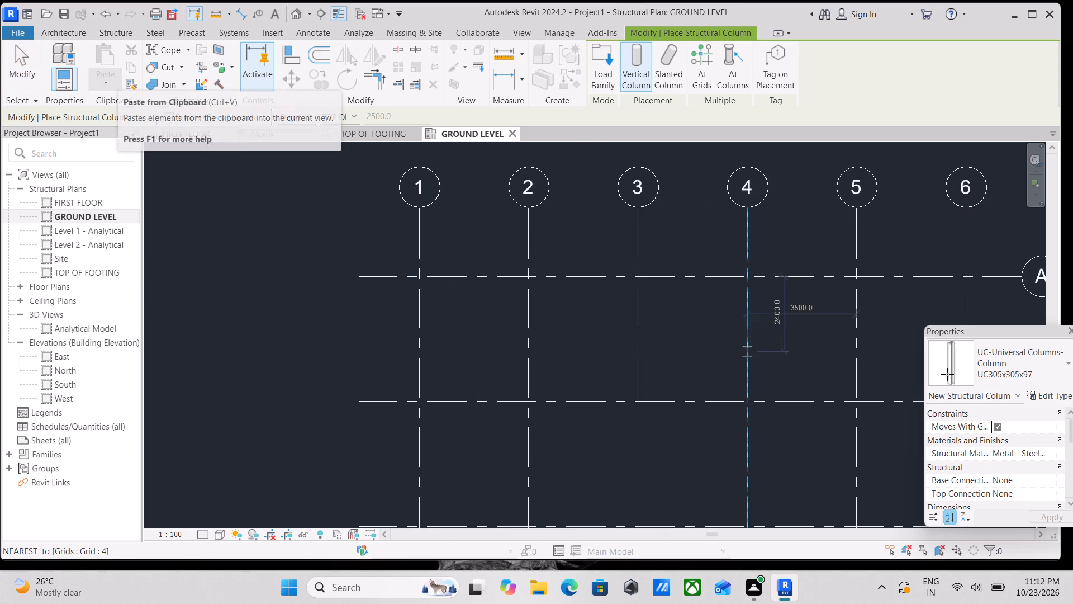
left_click(1043, 365)
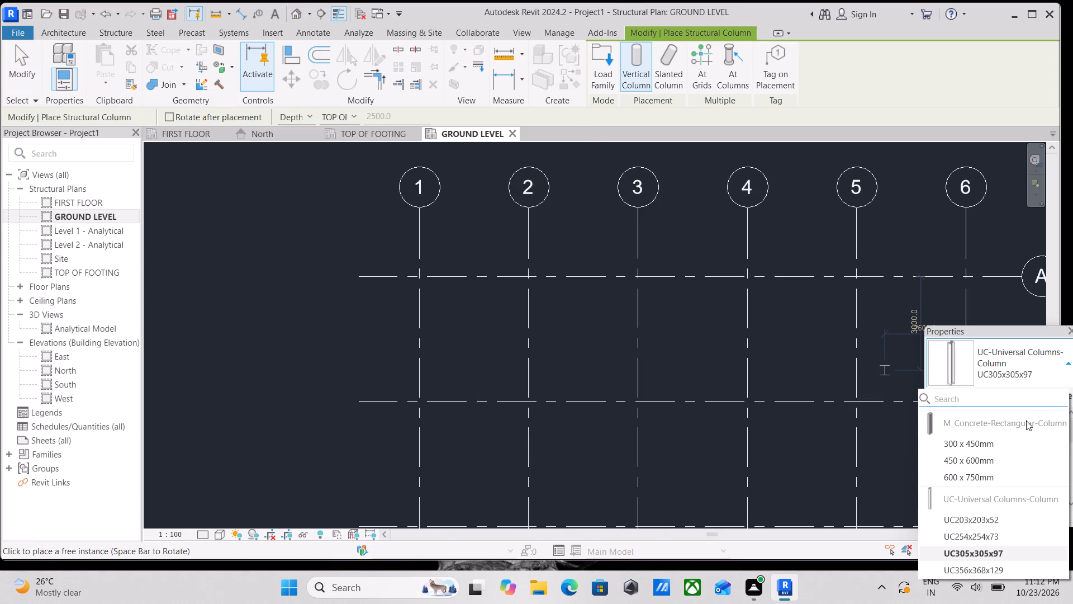
left_click(1001, 443)
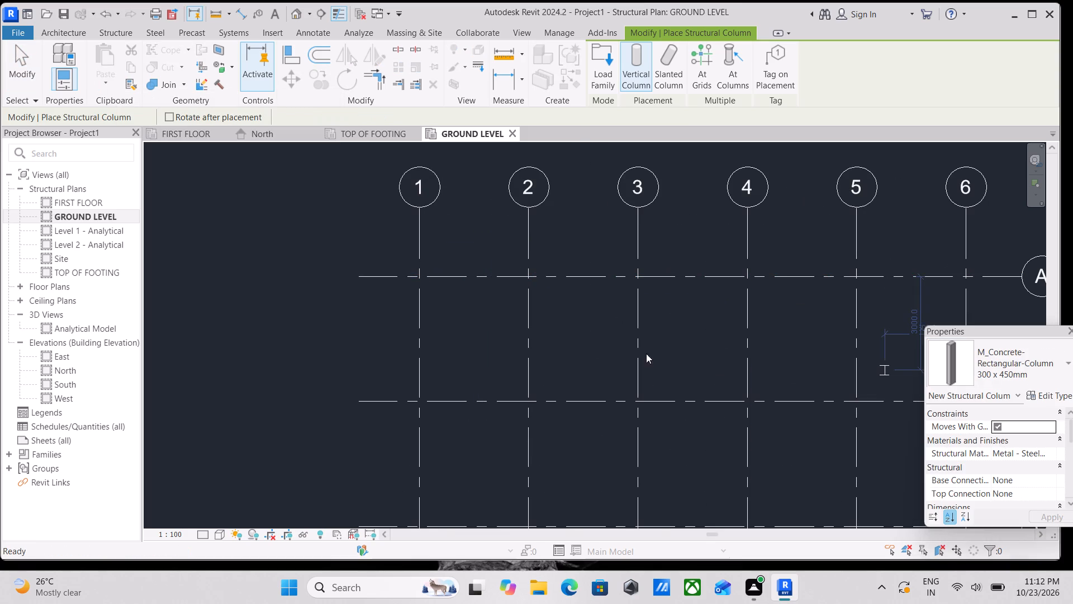
scroll(408, 265, "up", 2)
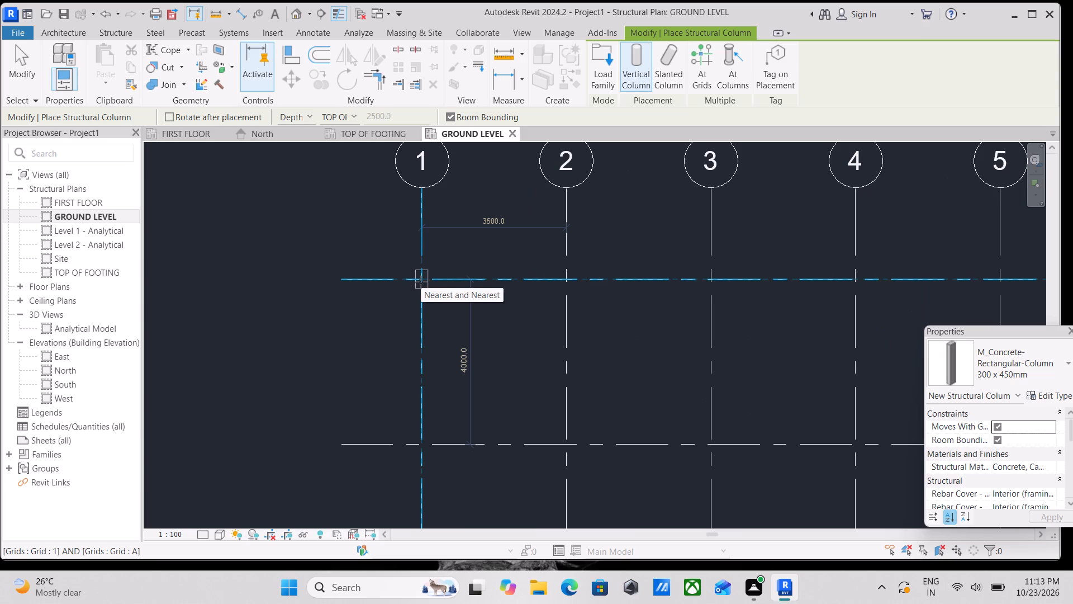
left_click(352, 116)
left_click(352, 116)
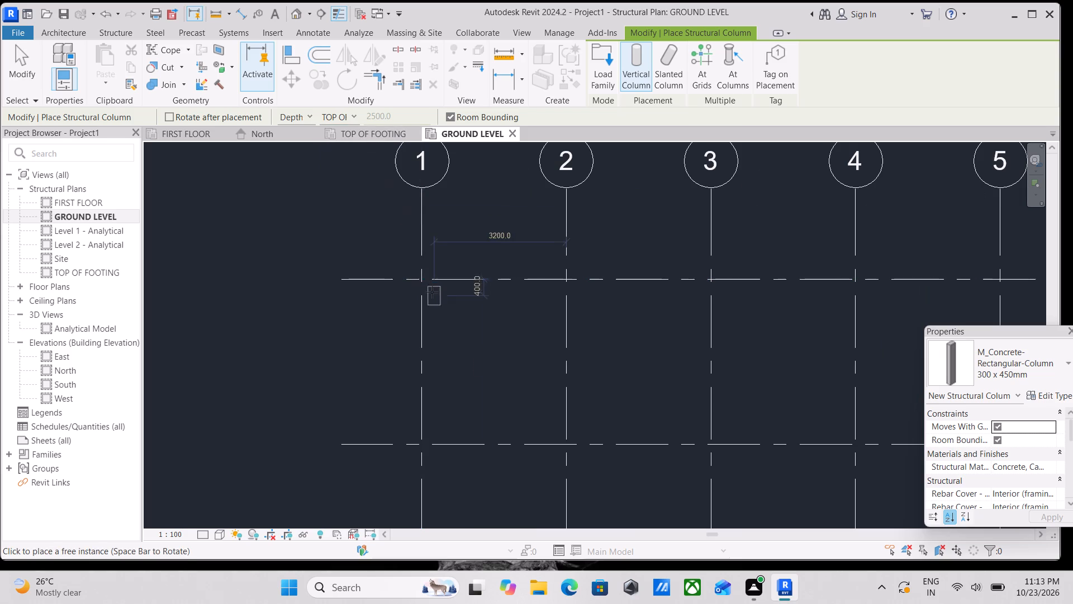
left_click(422, 283)
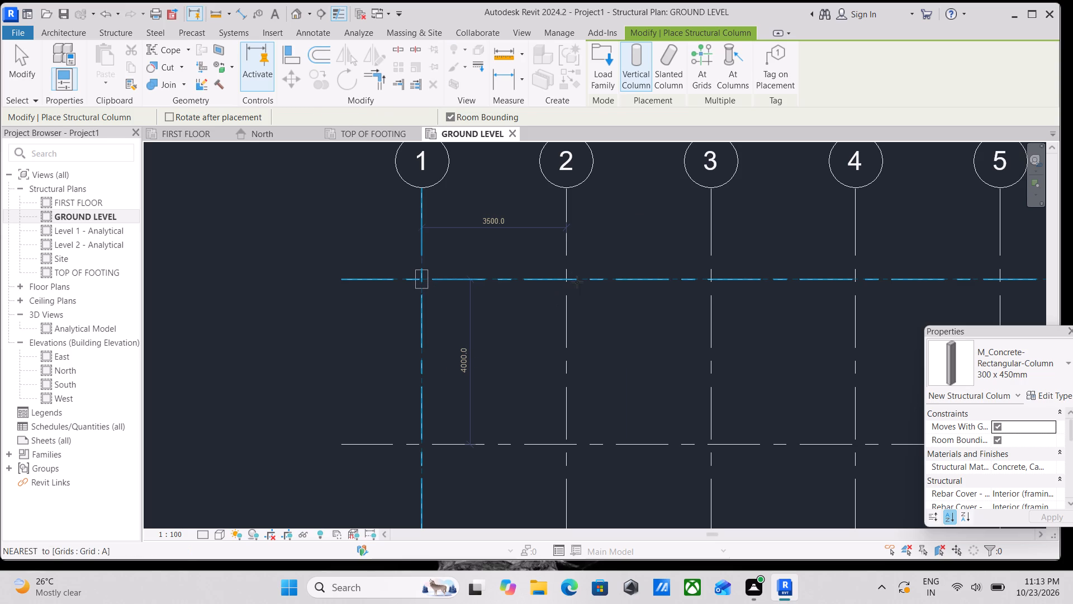
left_click(567, 276)
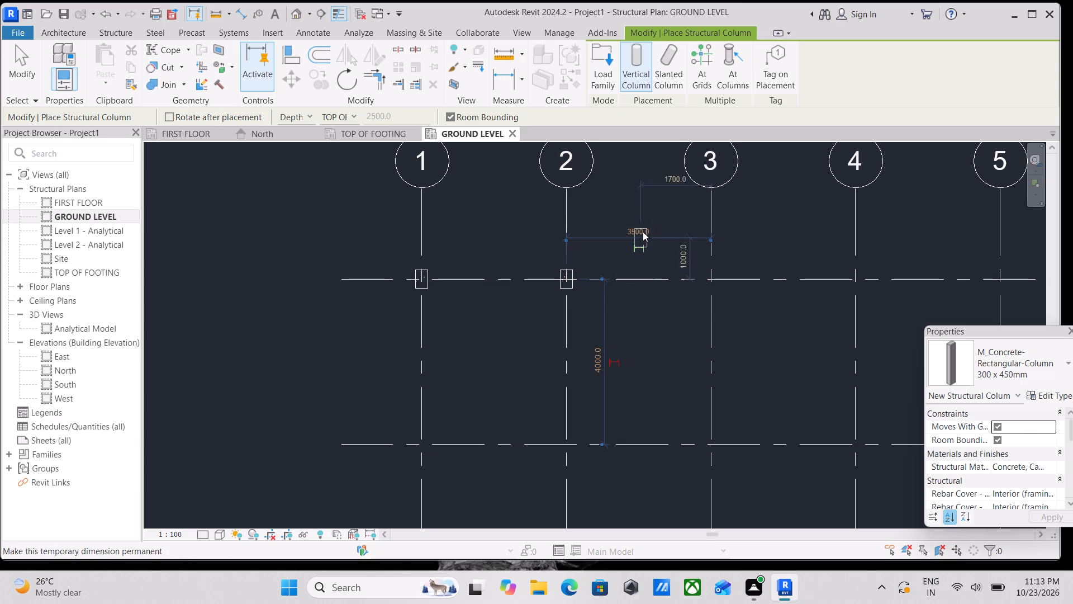
left_click(710, 281)
middle_click_drag(729, 306, 591, 300)
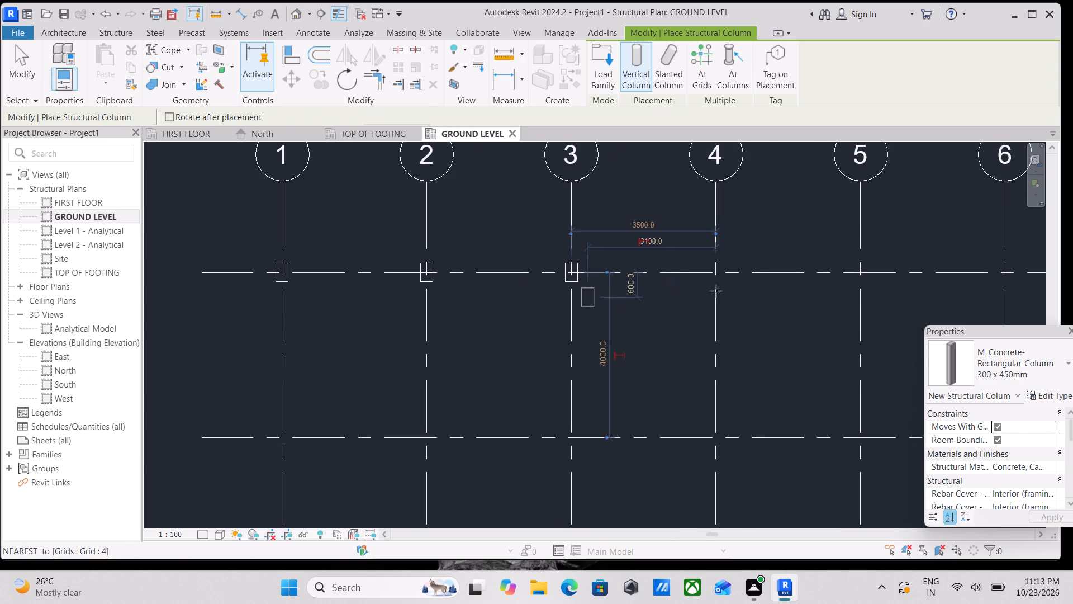
left_click(718, 272)
scroll(756, 307, "down", 1)
middle_click_drag(747, 305, 691, 302)
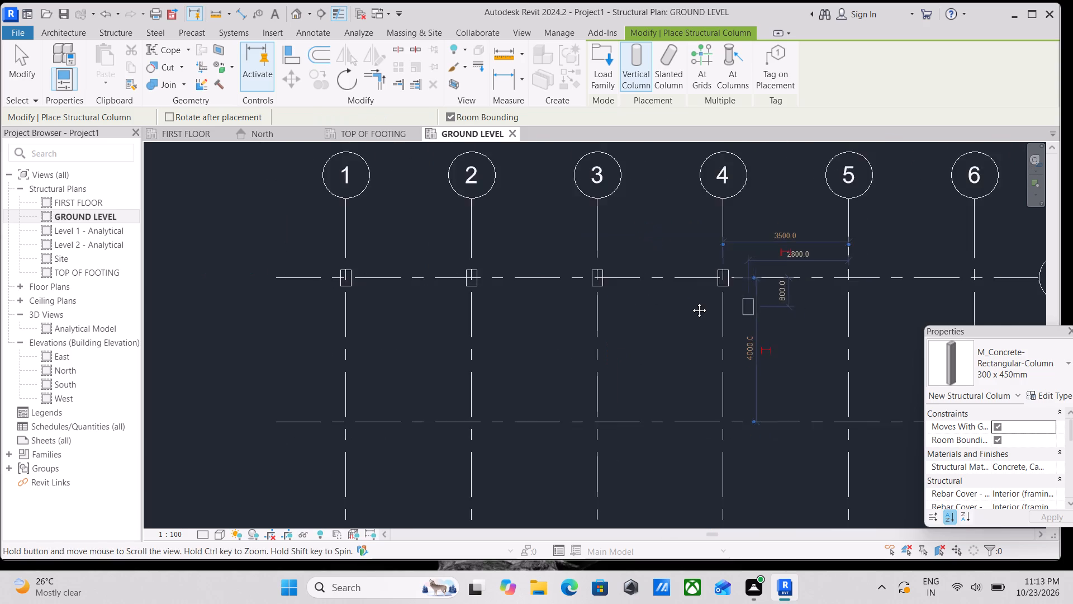
middle_click_drag(691, 302, 575, 301)
left_click(678, 269)
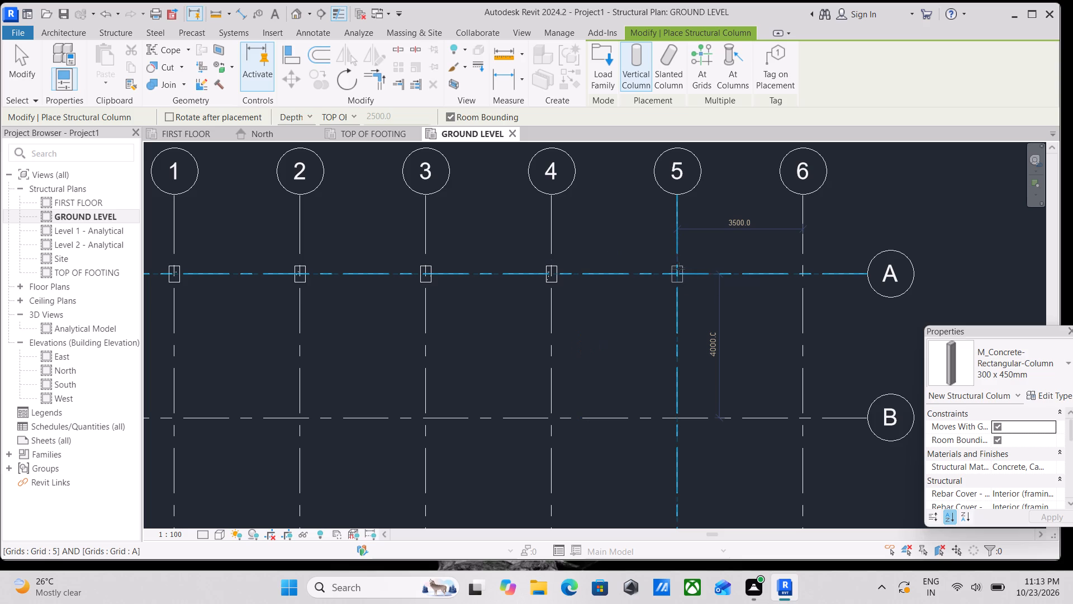
middle_click_drag(796, 270, 666, 271)
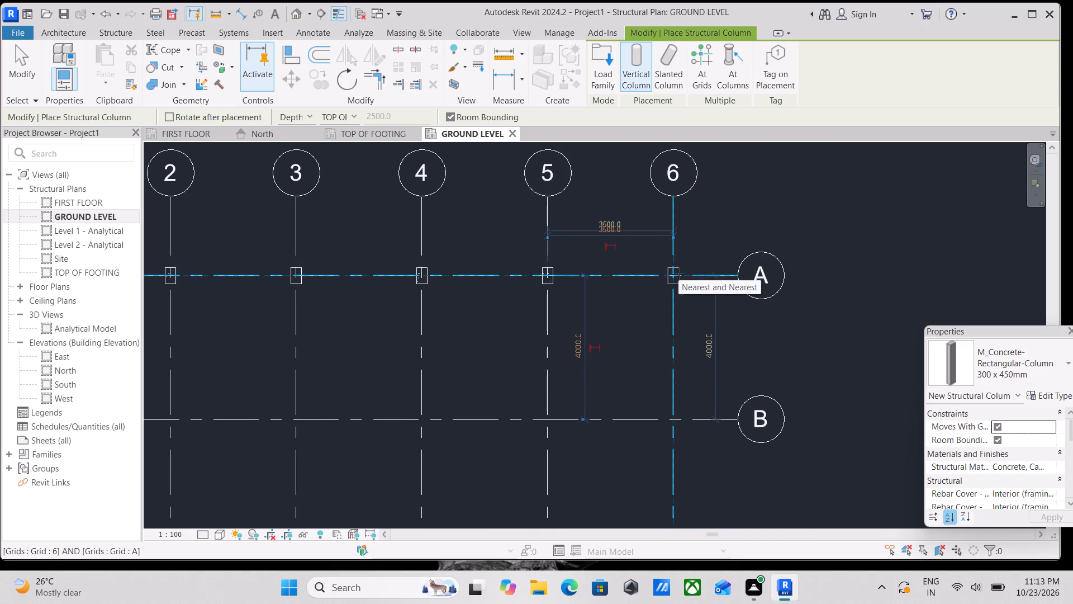
left_click(678, 274)
Place the same 300 x 450mm concrete columns along grid B at its intersections with grids 6 to 1.
scroll(665, 361, "down", 1)
middle_click_drag(665, 361, 666, 301)
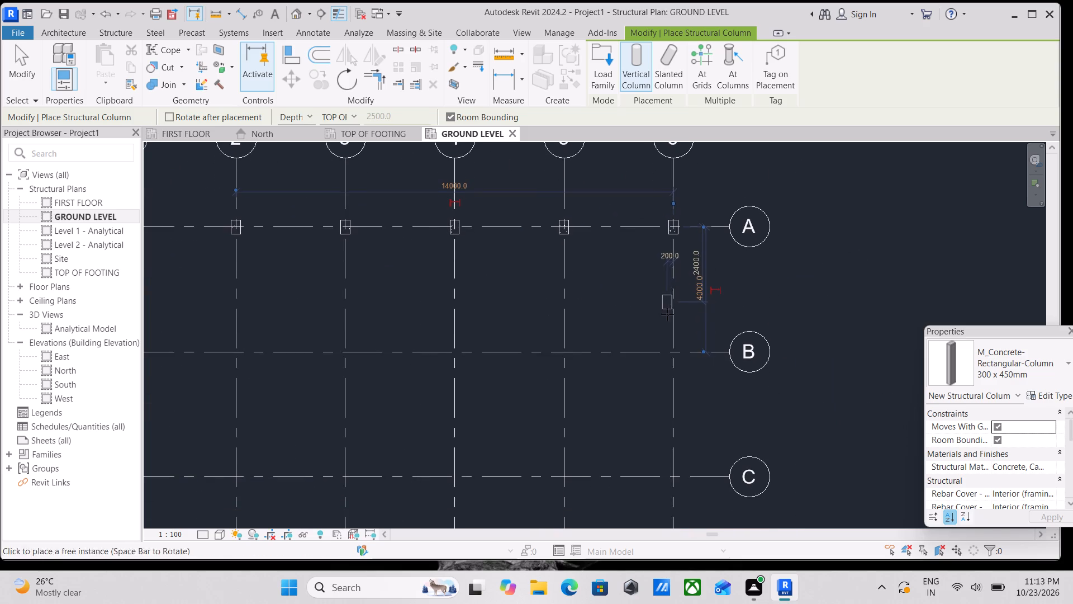
left_click(668, 354)
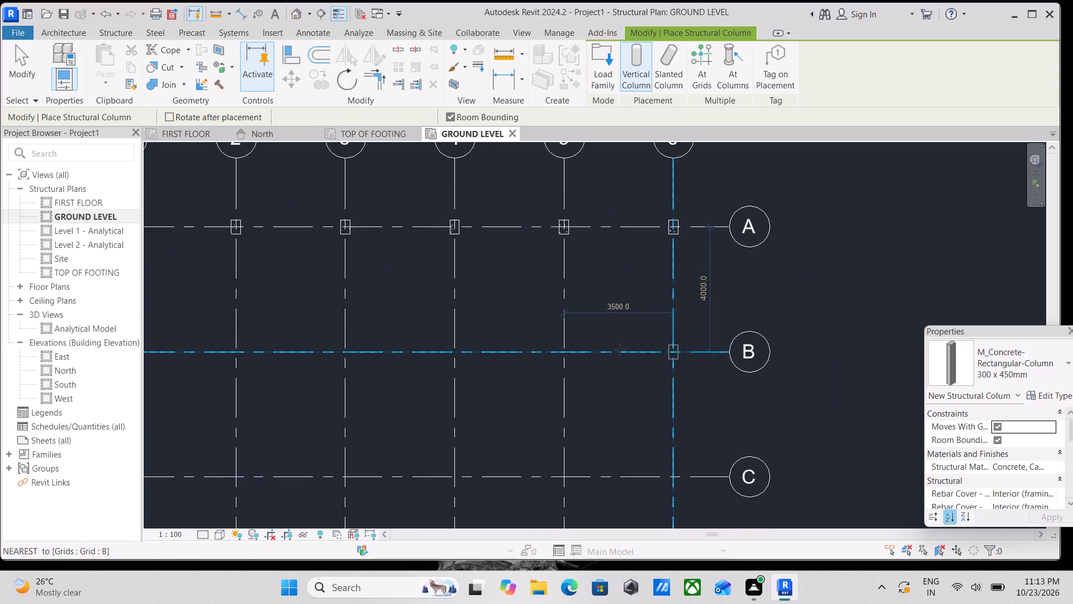
left_click(564, 348)
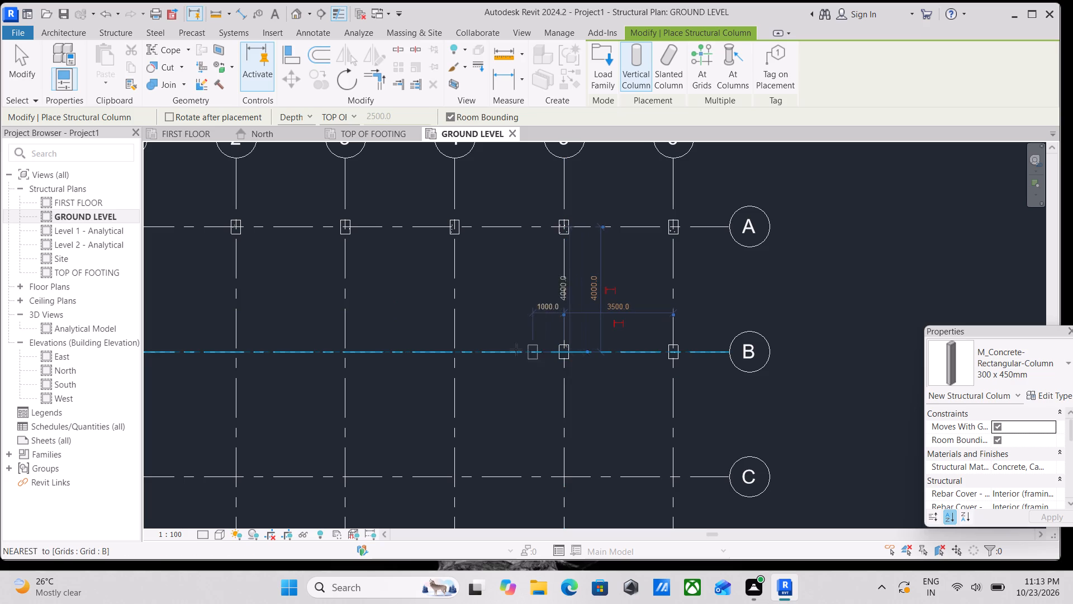
left_click(455, 350)
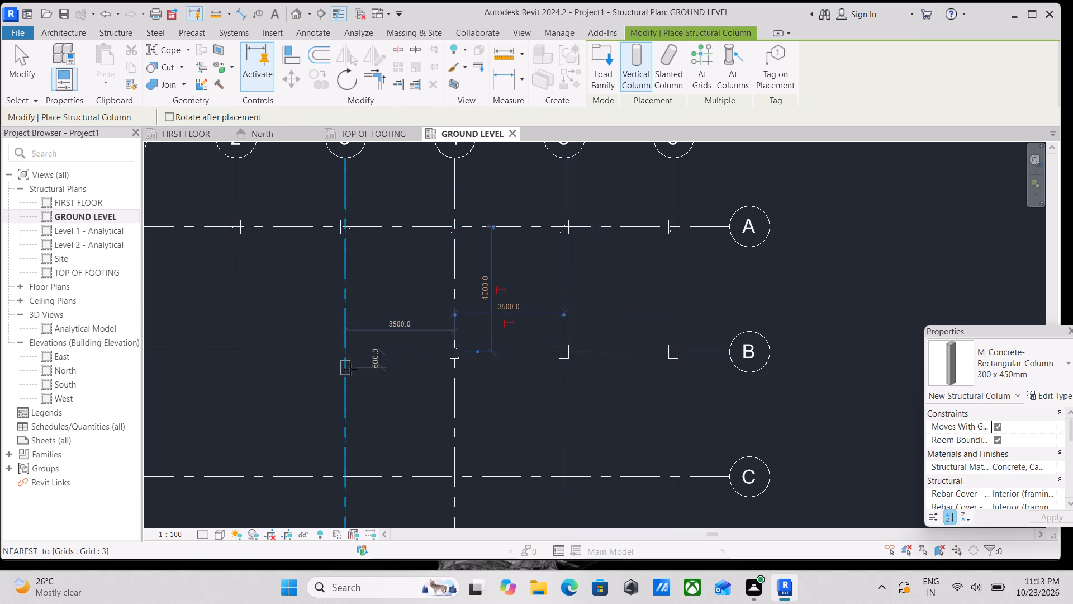
middle_click_drag(363, 375, 486, 394)
left_click(468, 372)
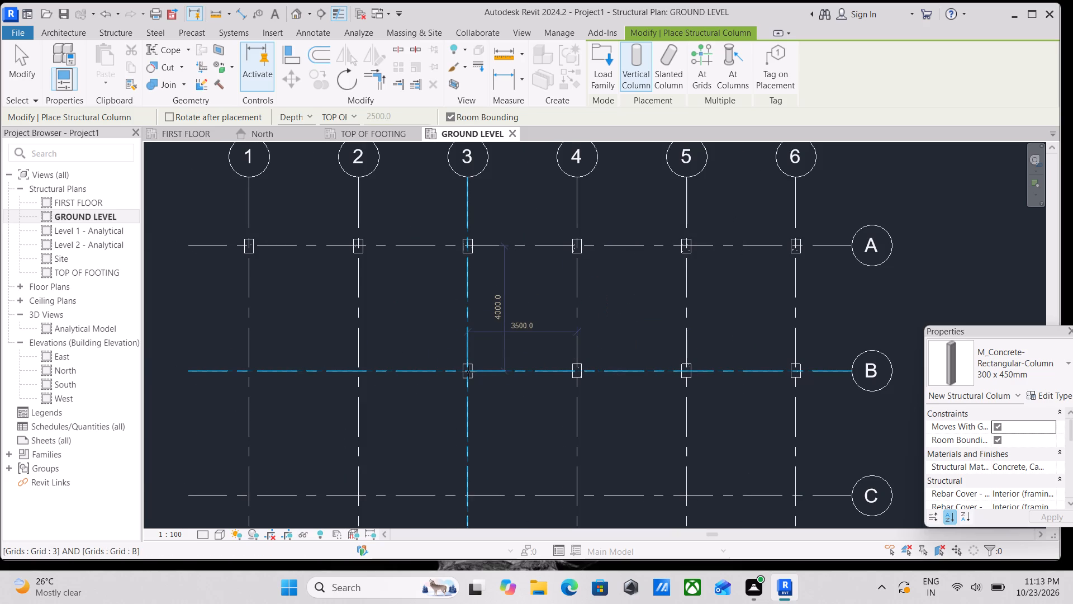
left_click(359, 369)
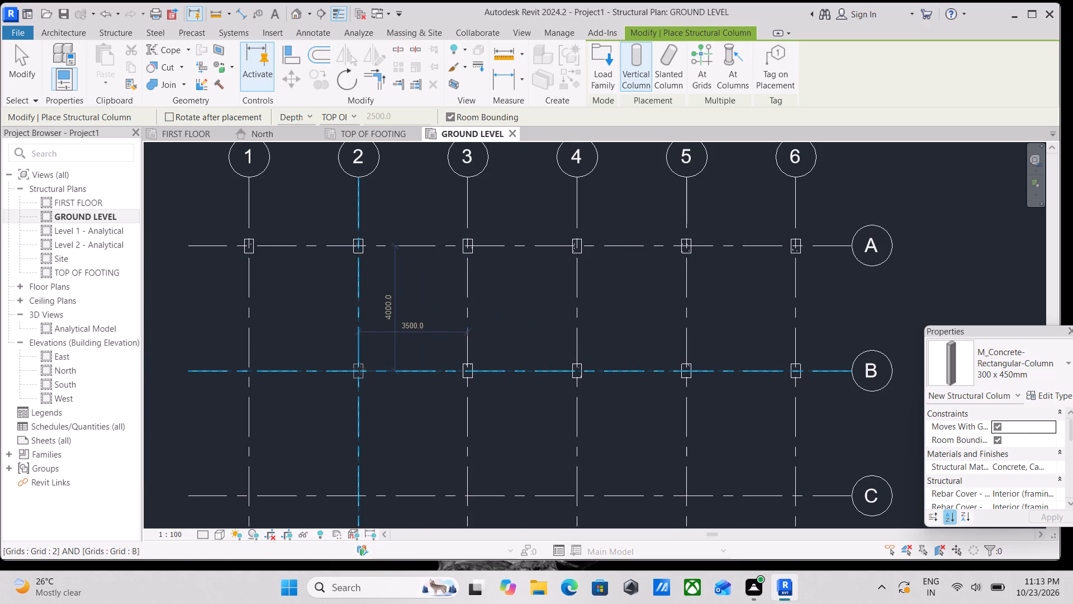
left_click(250, 369)
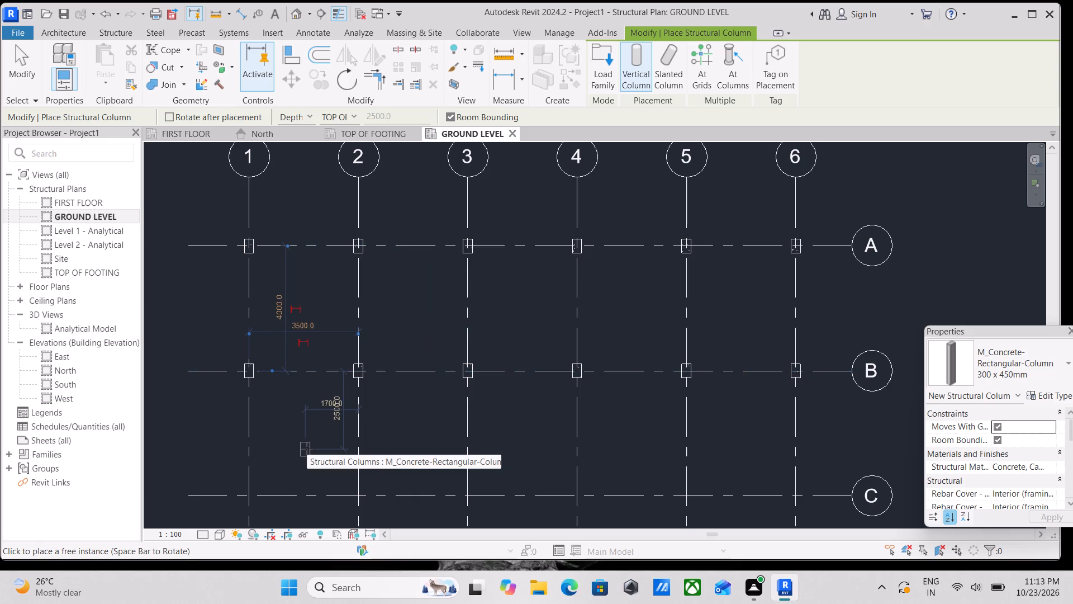
Place the same 300 x 450mm concrete columns along grid C at its intersections with grids 1 to 6.
middle_click_drag(304, 460, 493, 299)
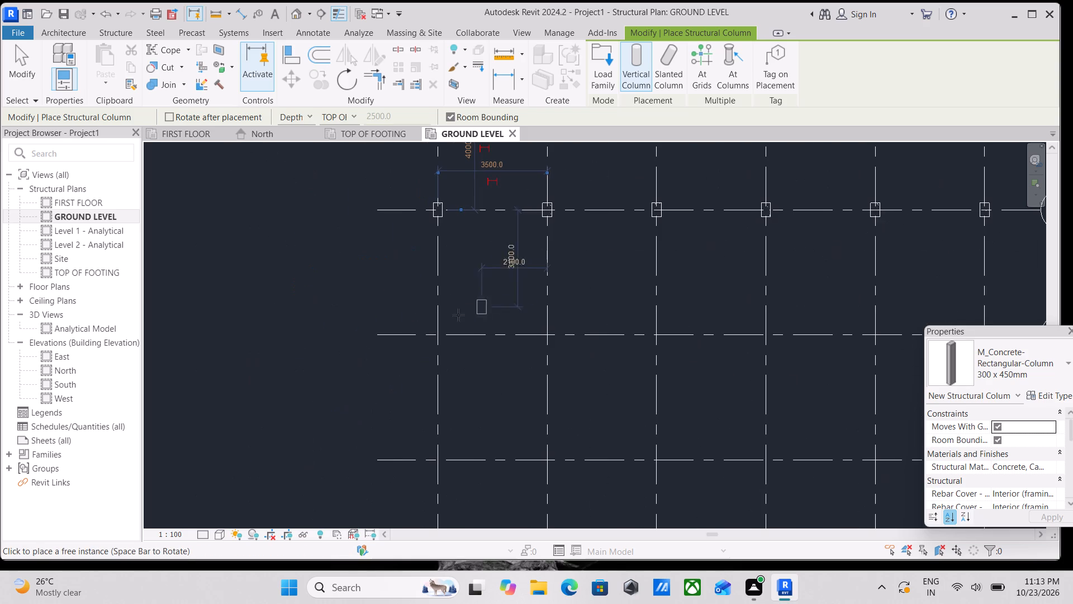
left_click(436, 333)
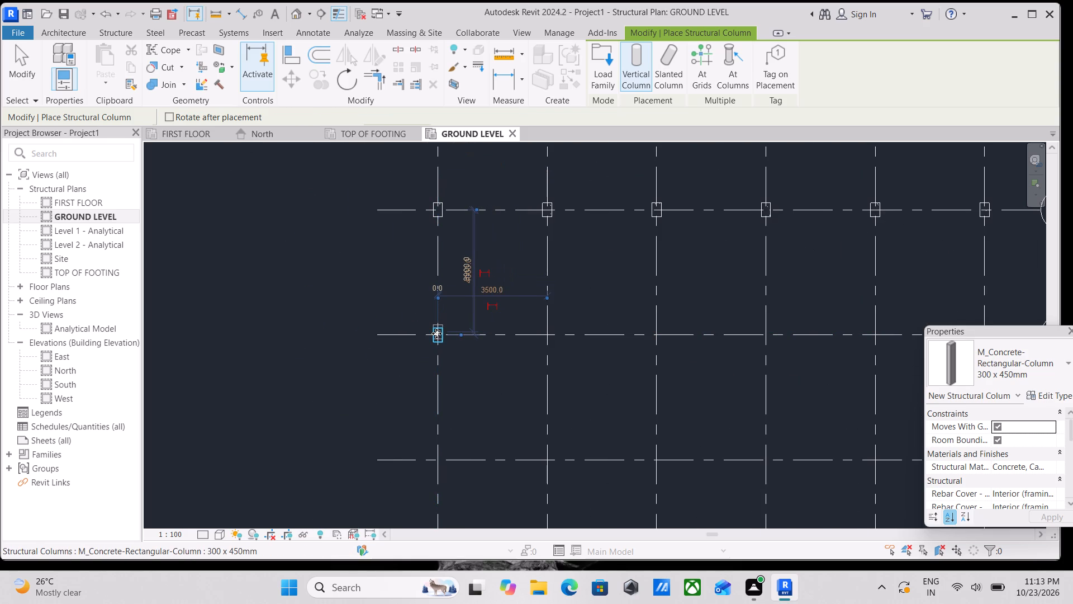
left_click(548, 336)
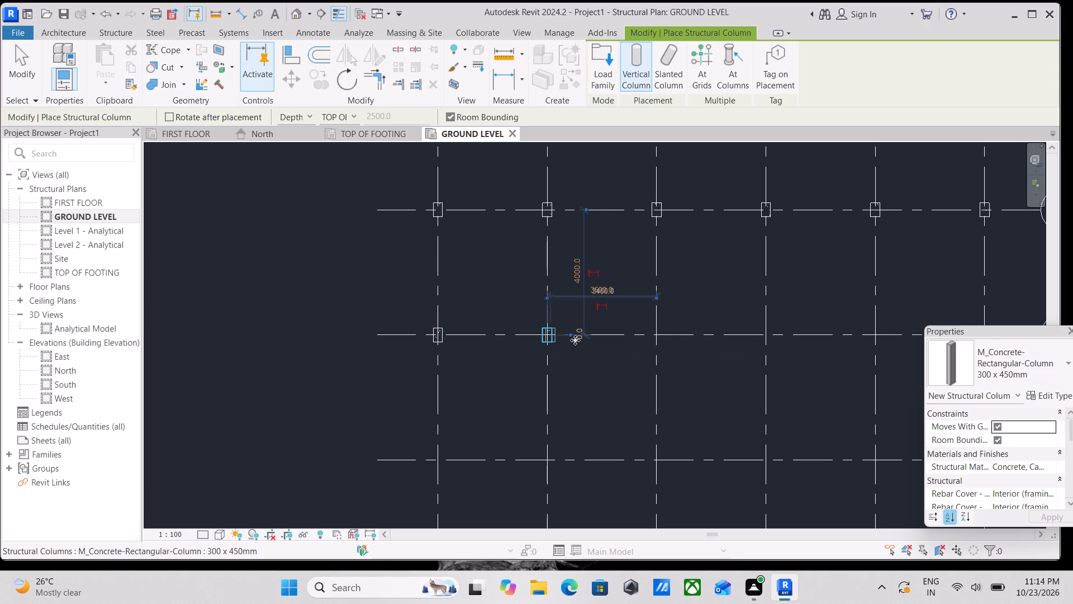
left_click(660, 338)
middle_click_drag(719, 357, 717, 357)
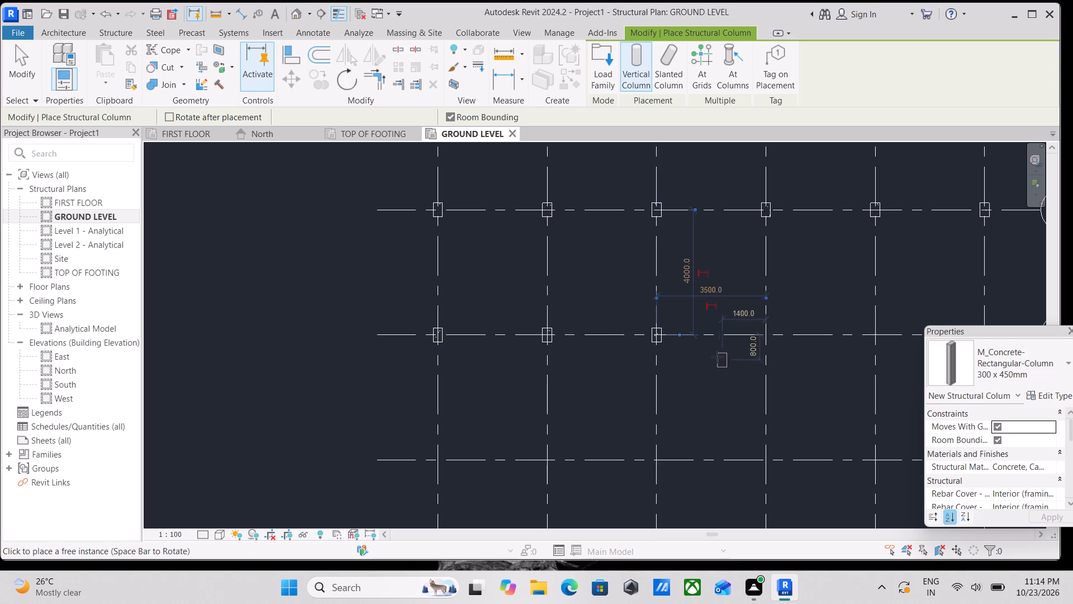
middle_click_drag(717, 357, 612, 339)
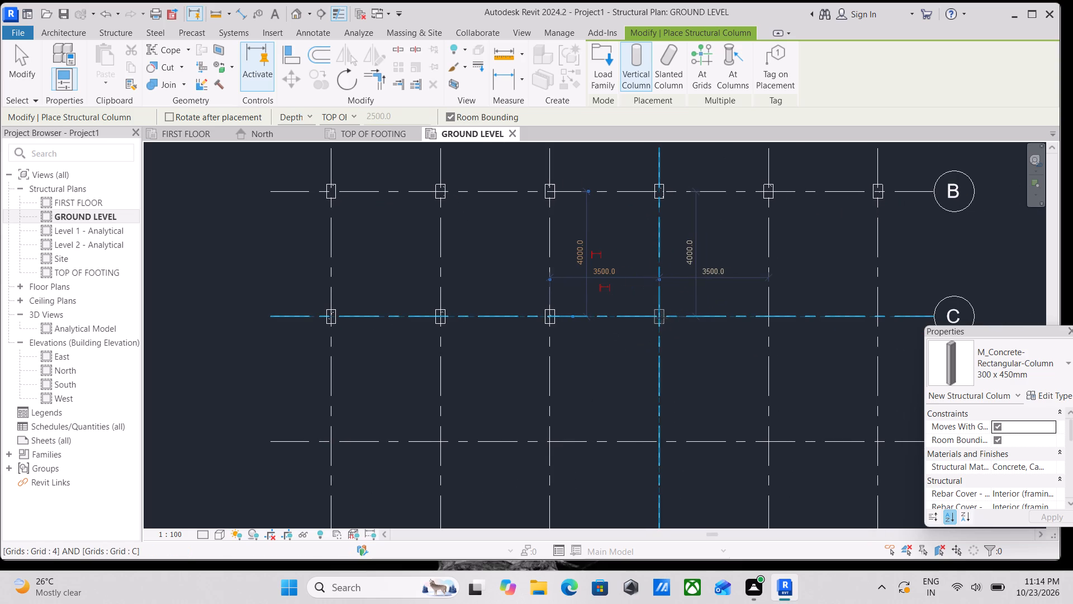
left_click(656, 317)
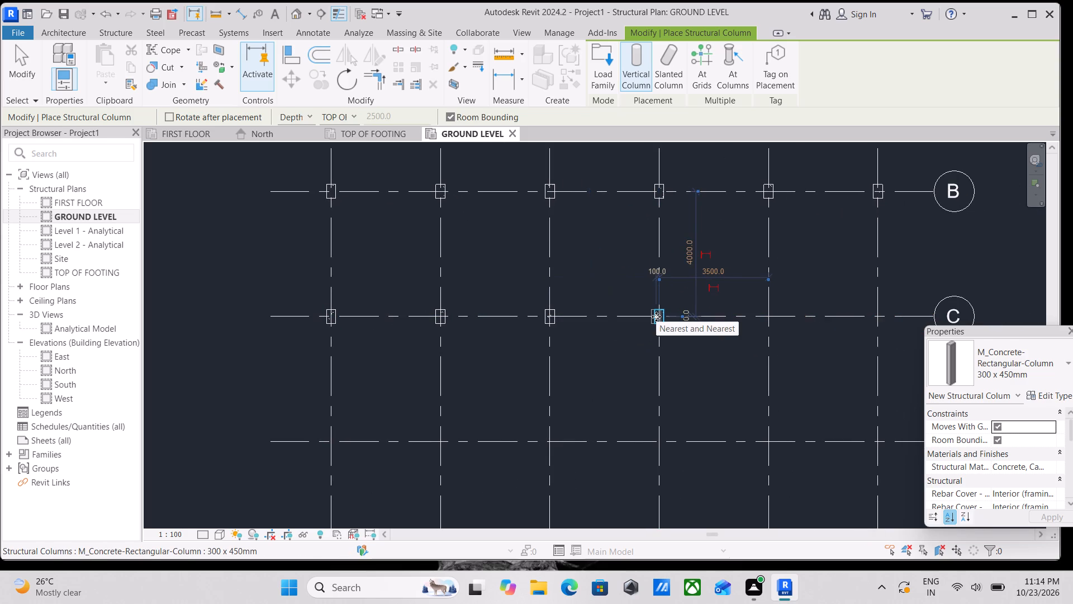
left_click(765, 317)
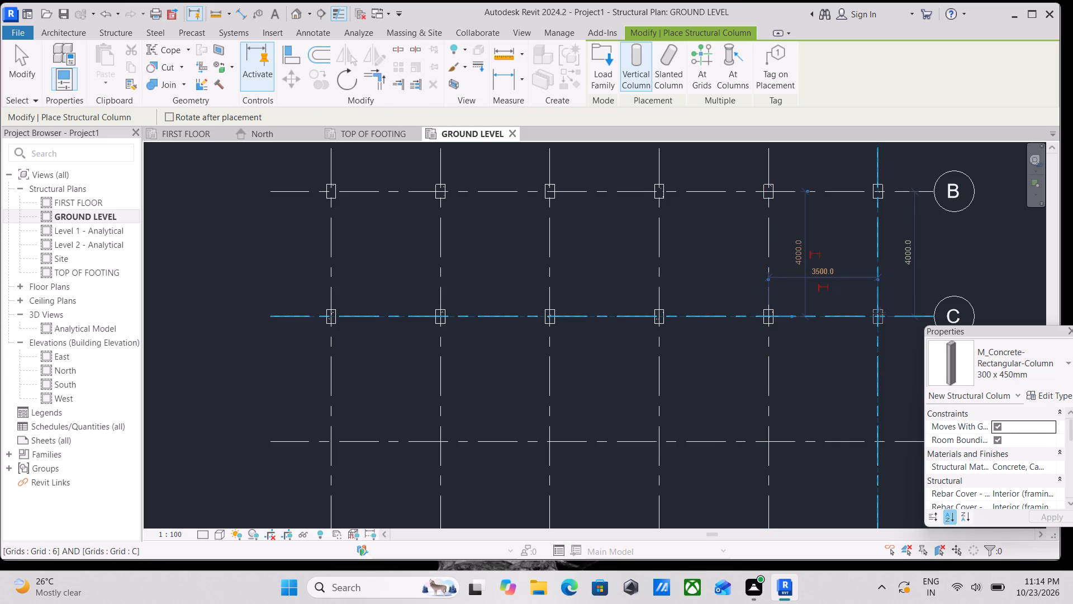
left_click(879, 314)
Place the same 300 x 450mm concrete columns along grid D at its intersections with grids 6 to 1.
left_click(877, 444)
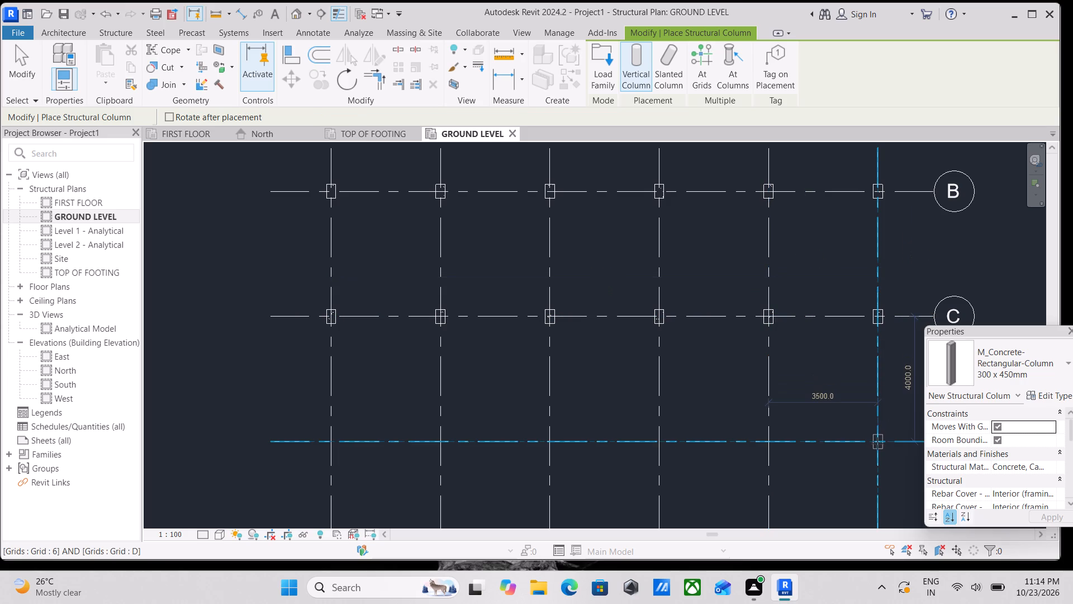
middle_click_drag(801, 421, 764, 309)
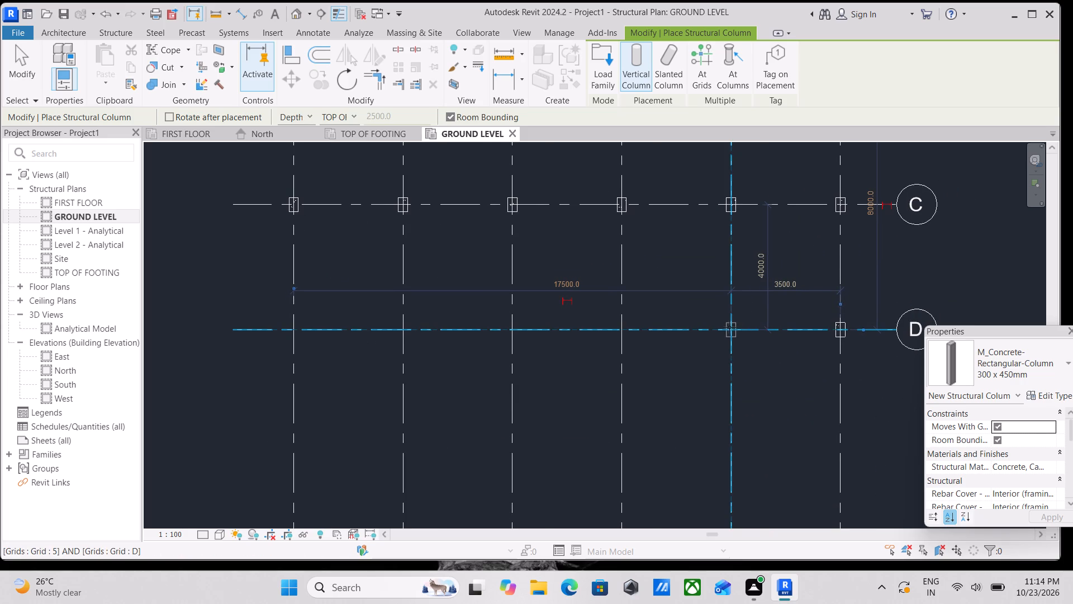
left_click(733, 328)
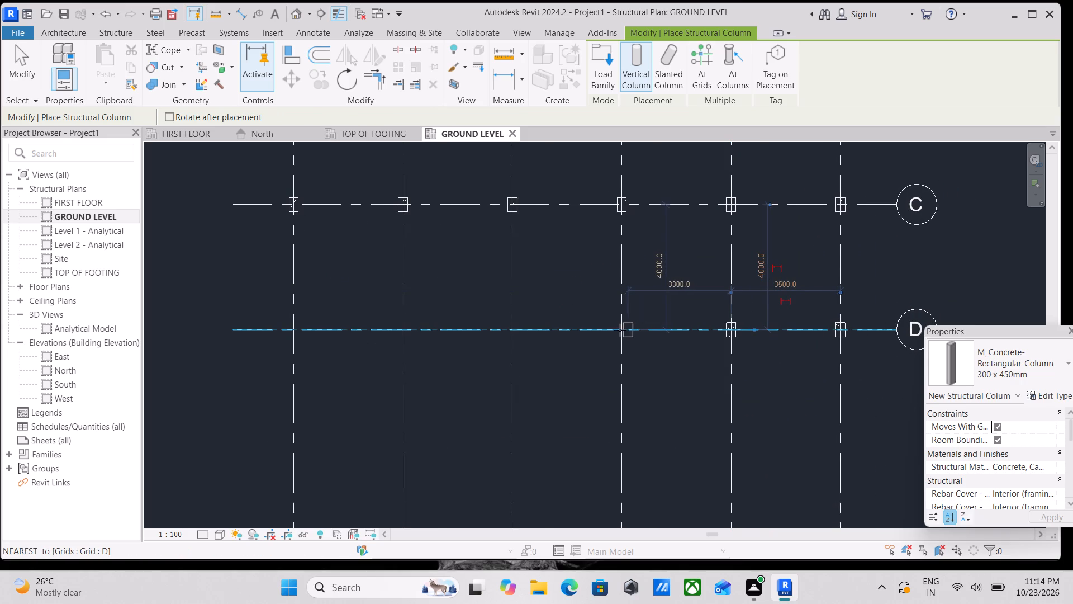
left_click(619, 331)
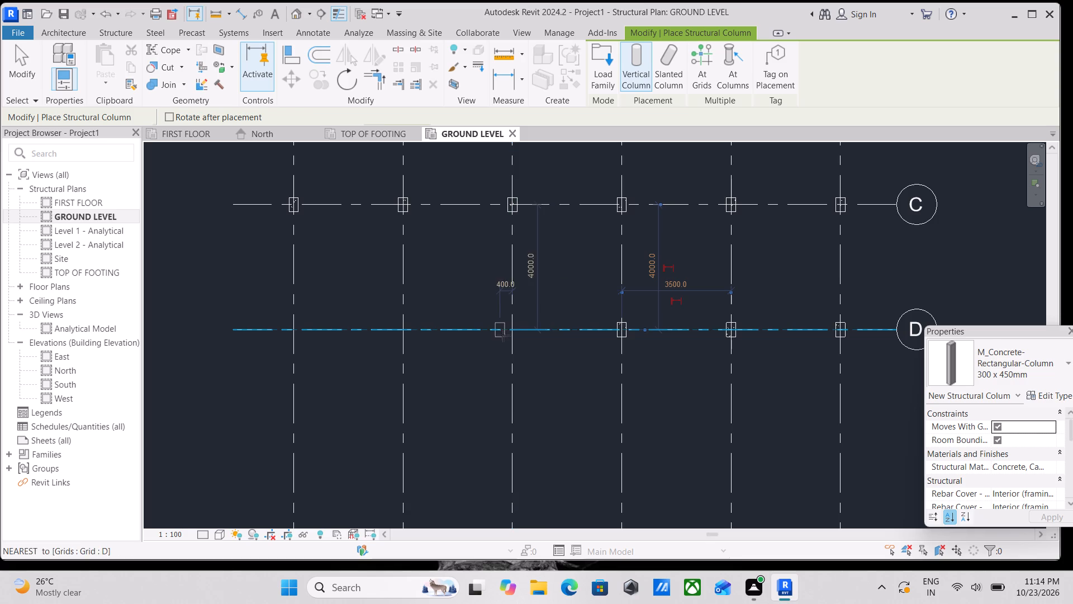
left_click(515, 330)
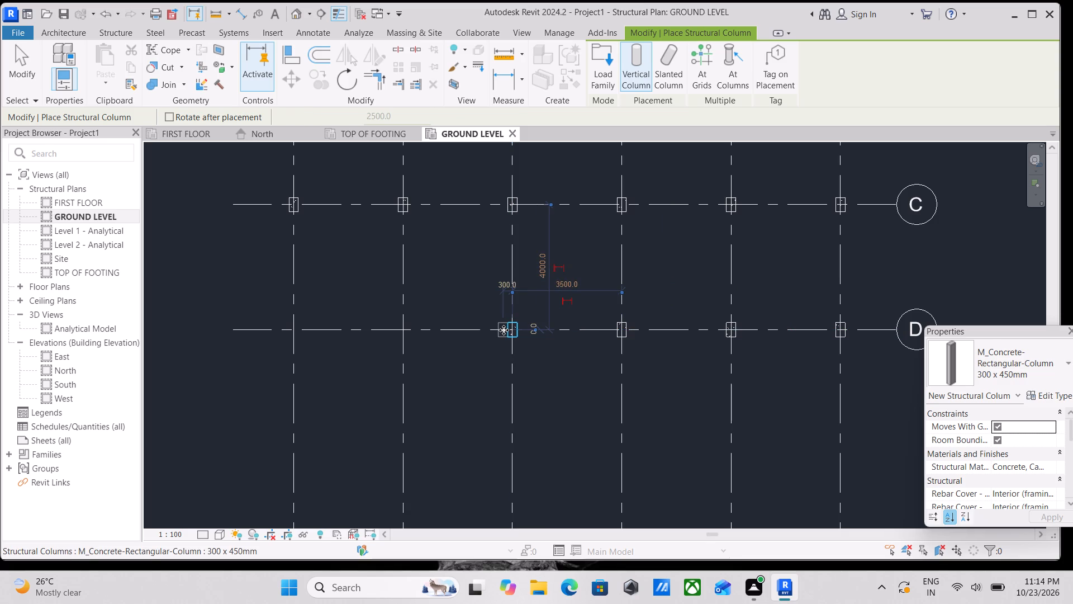
left_click(402, 329)
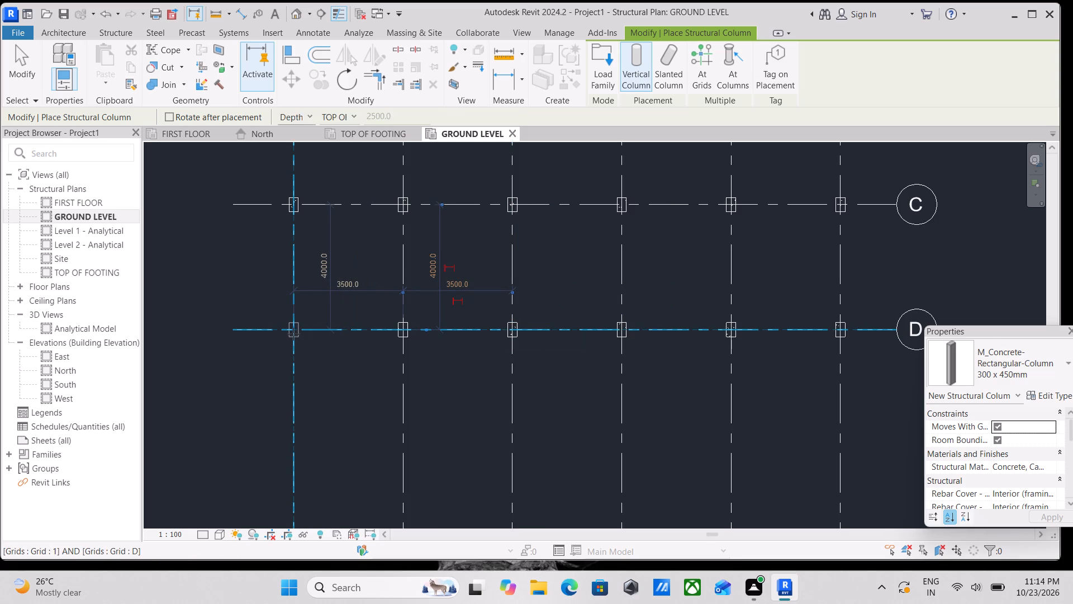
left_click(293, 334)
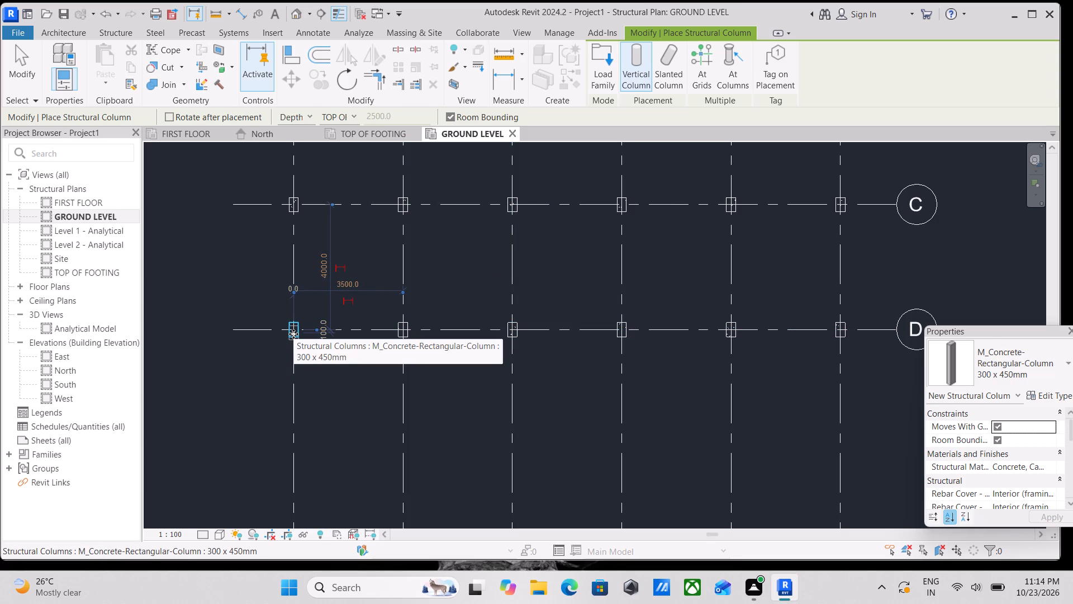
scroll(444, 343, "down", 2)
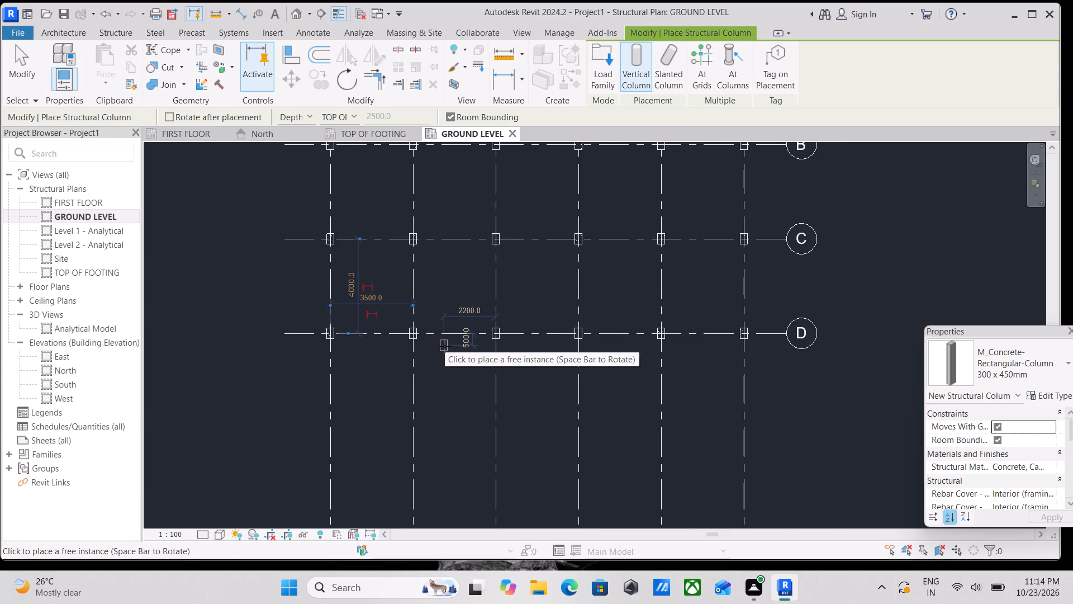
End column placement, and open the default 3D view with its visual style set to Shaded.
scroll(471, 360, "down", 5)
middle_click_drag(486, 369, 590, 485)
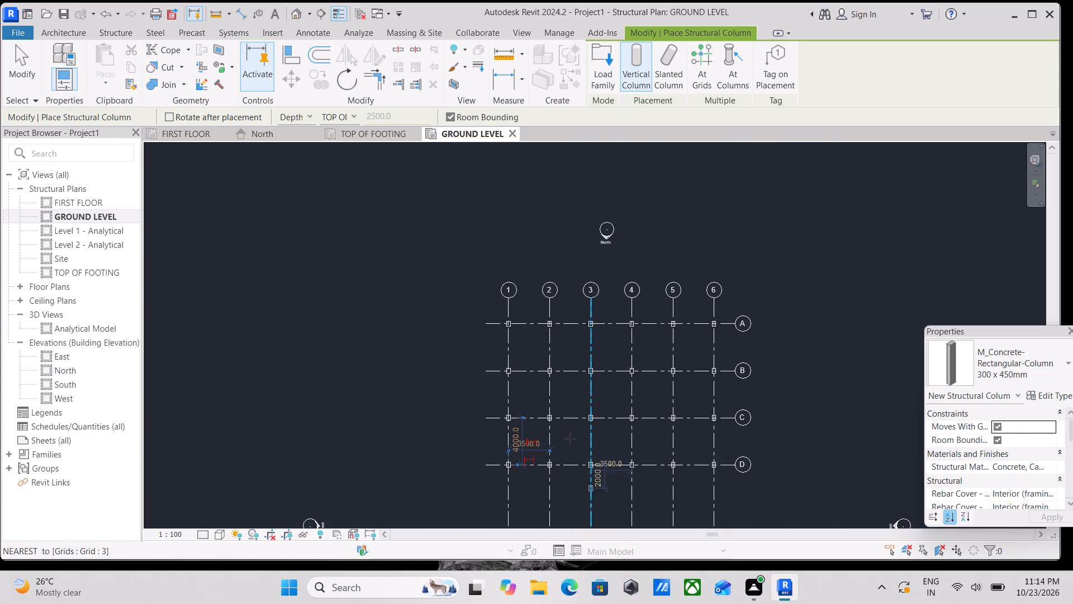
key("Escape")
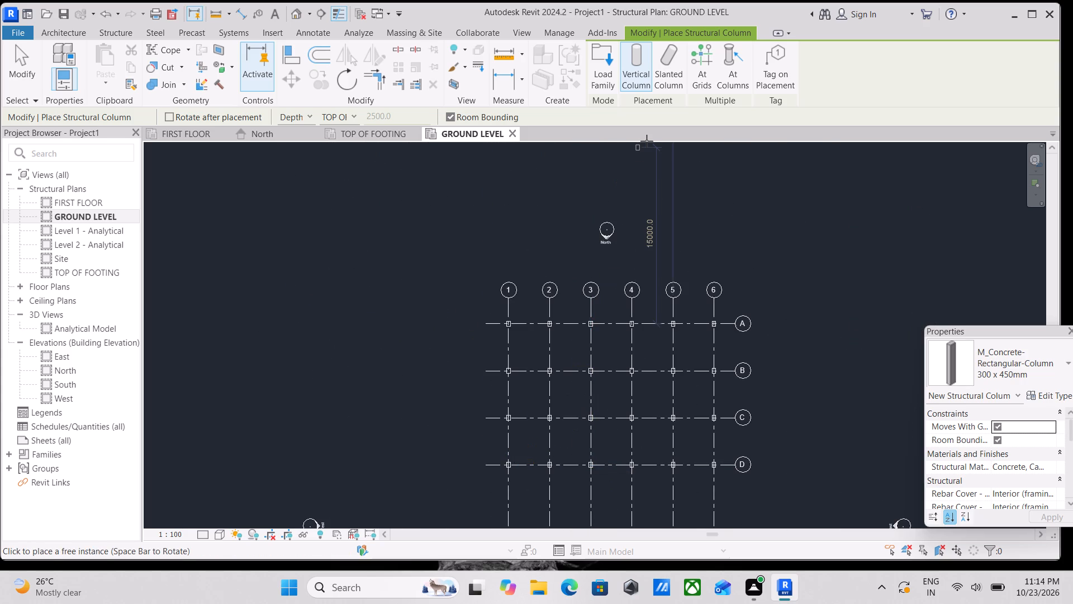
key("Escape")
key("Escape")
scroll(617, 147, "down", 2)
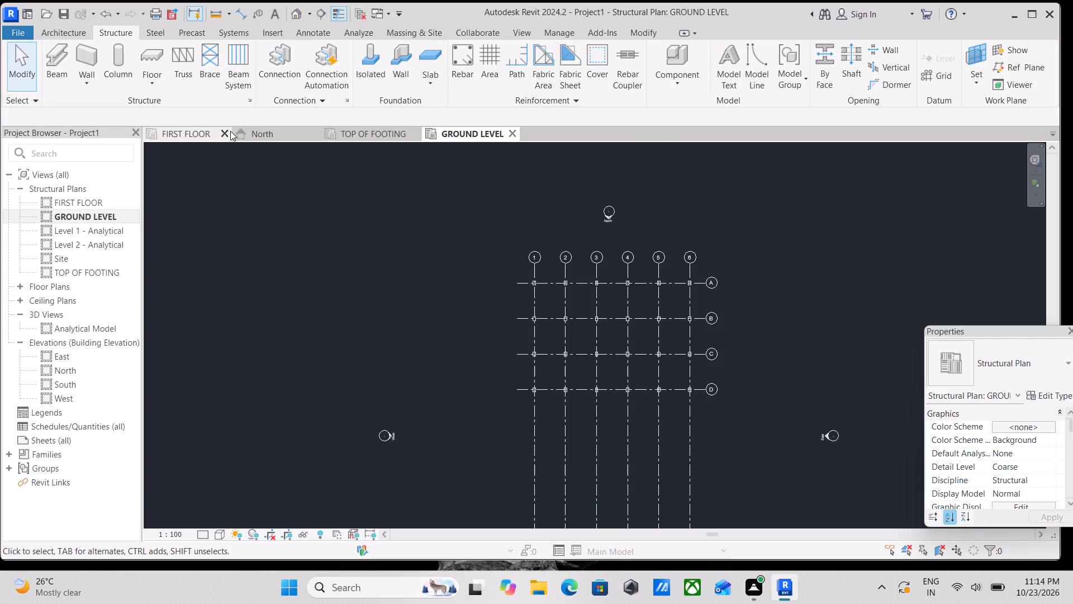
scroll(496, 254, "down", 2)
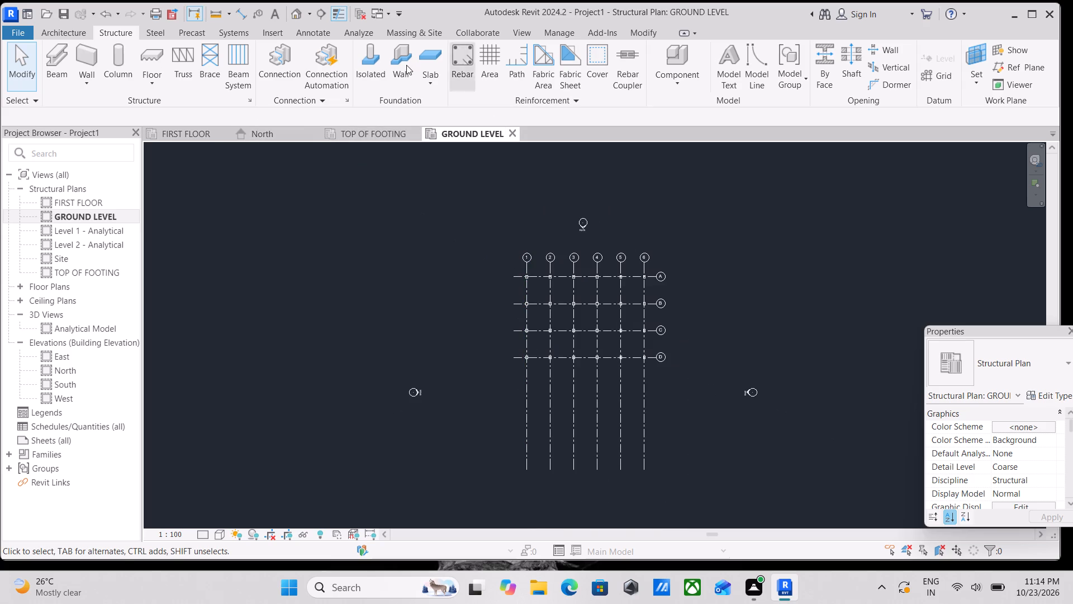
left_click(296, 13)
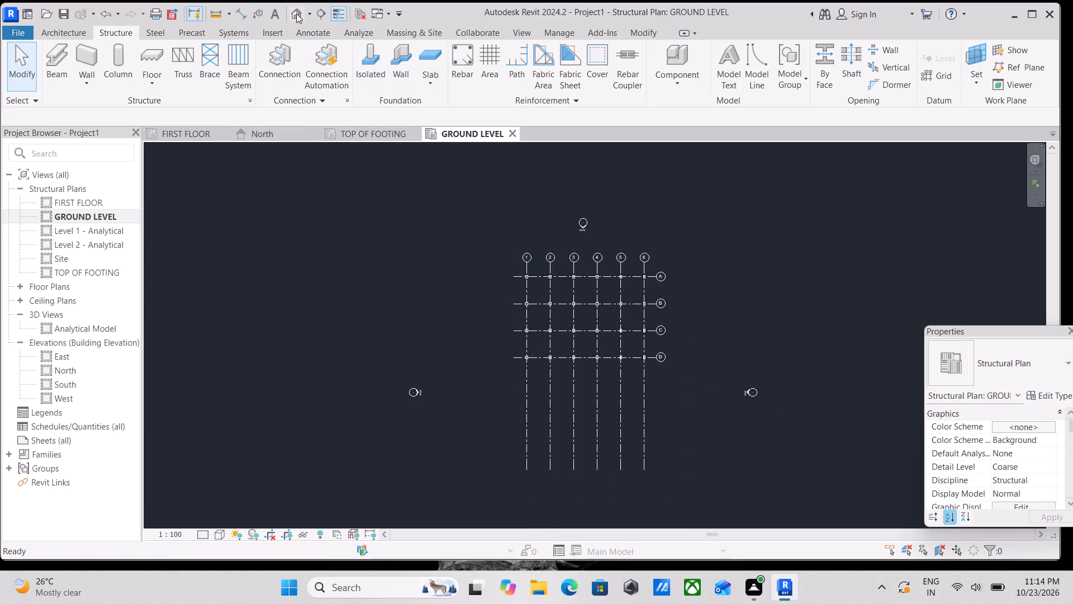
scroll(549, 317, "up", 2)
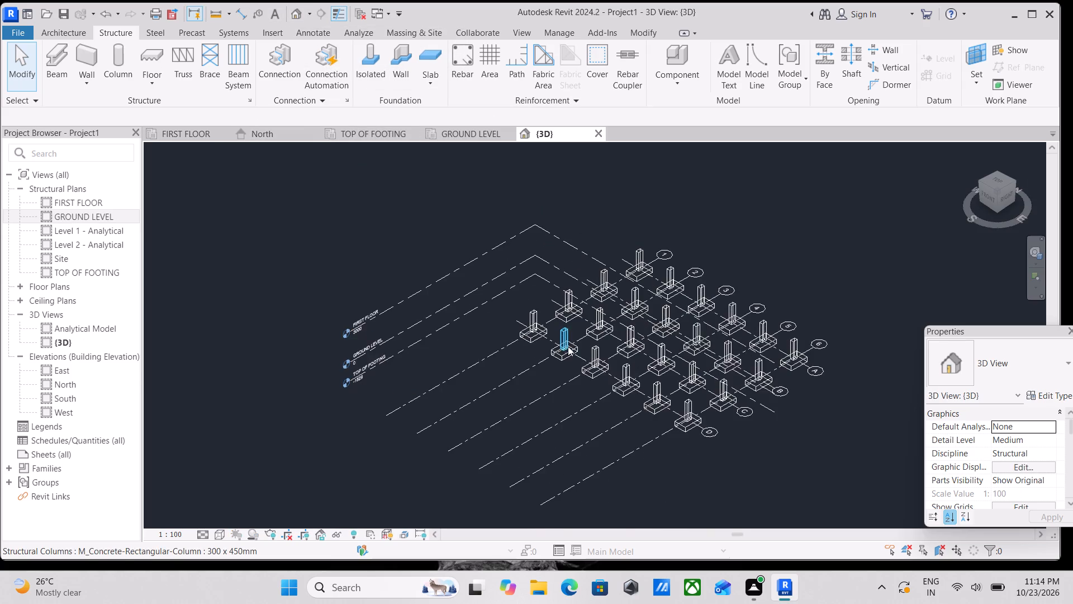
scroll(572, 348, "up", 3)
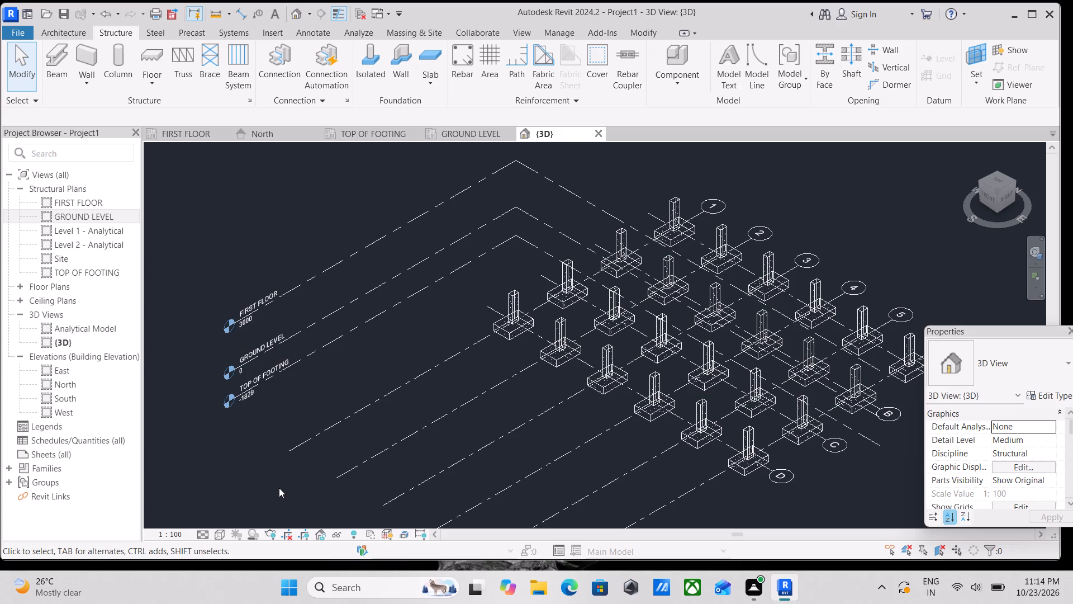
left_click(222, 531)
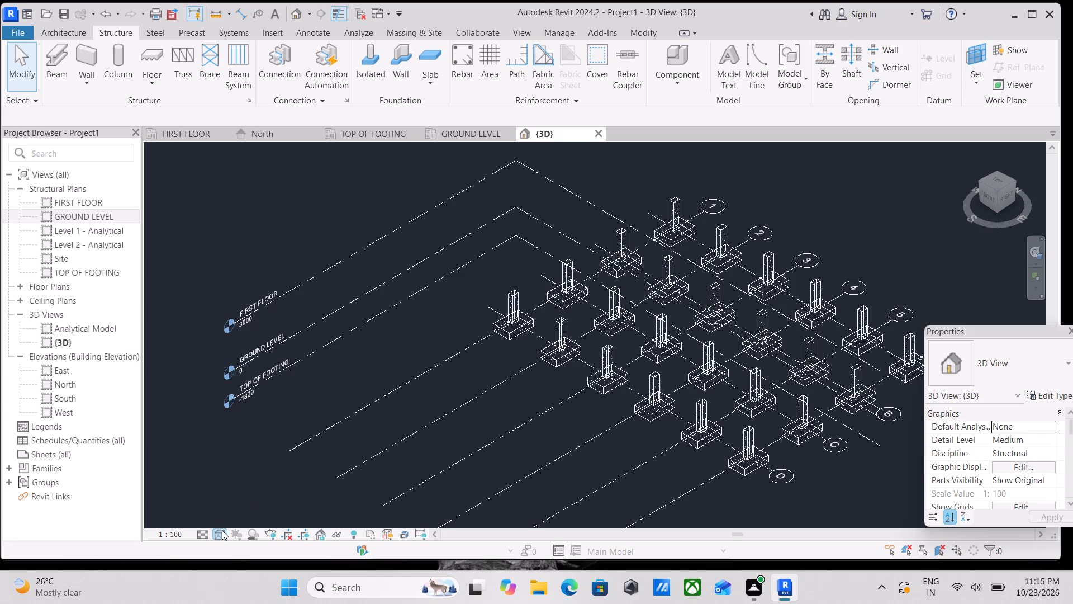
left_click(240, 479)
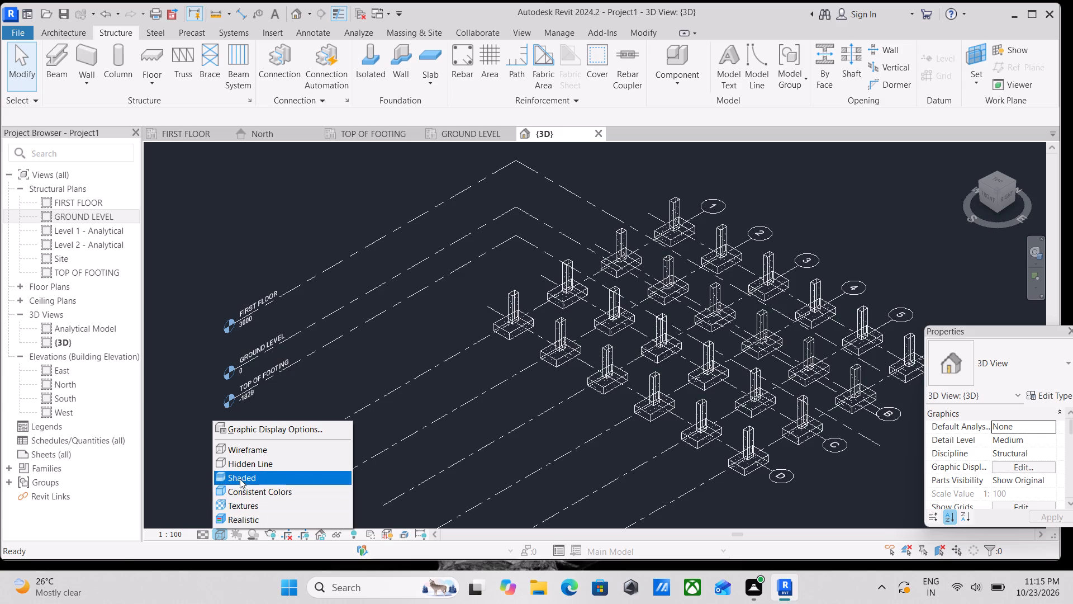
Examine the footings and columns in the shaded 3D view, including from the top, to check their alignment on the grid.
scroll(687, 365, "up", 6)
scroll(688, 362, "down", 1)
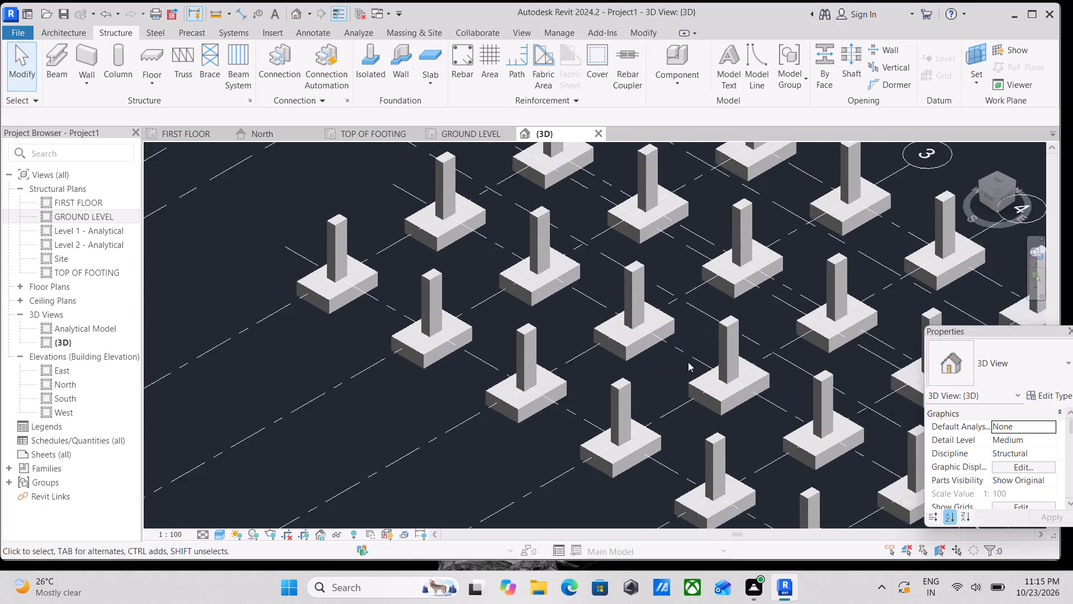
scroll(688, 362, "down", 1)
middle_click_drag(685, 361, 605, 375)
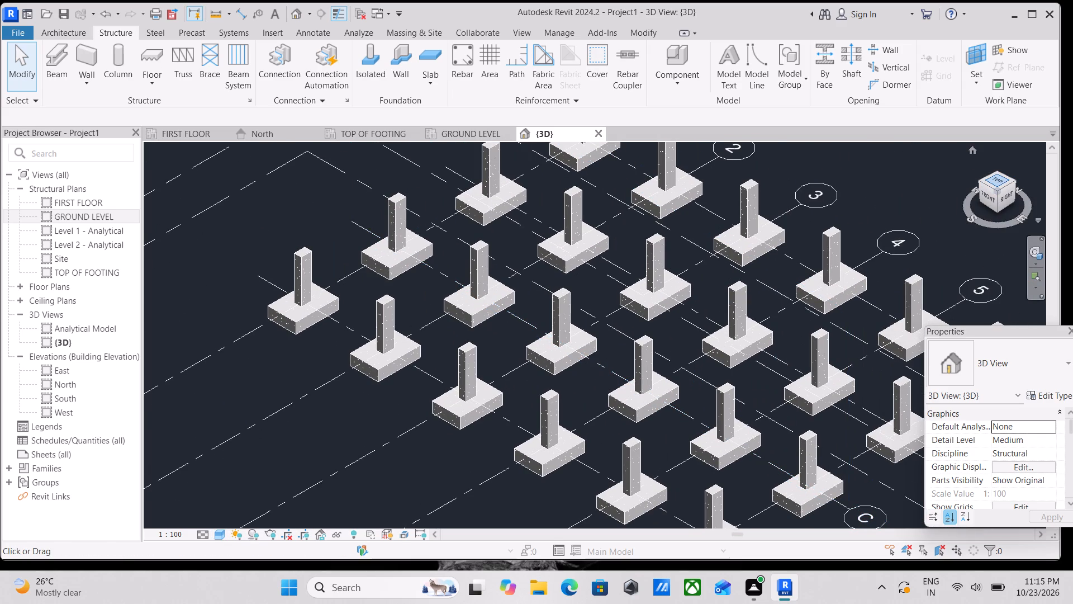
left_click(1001, 181)
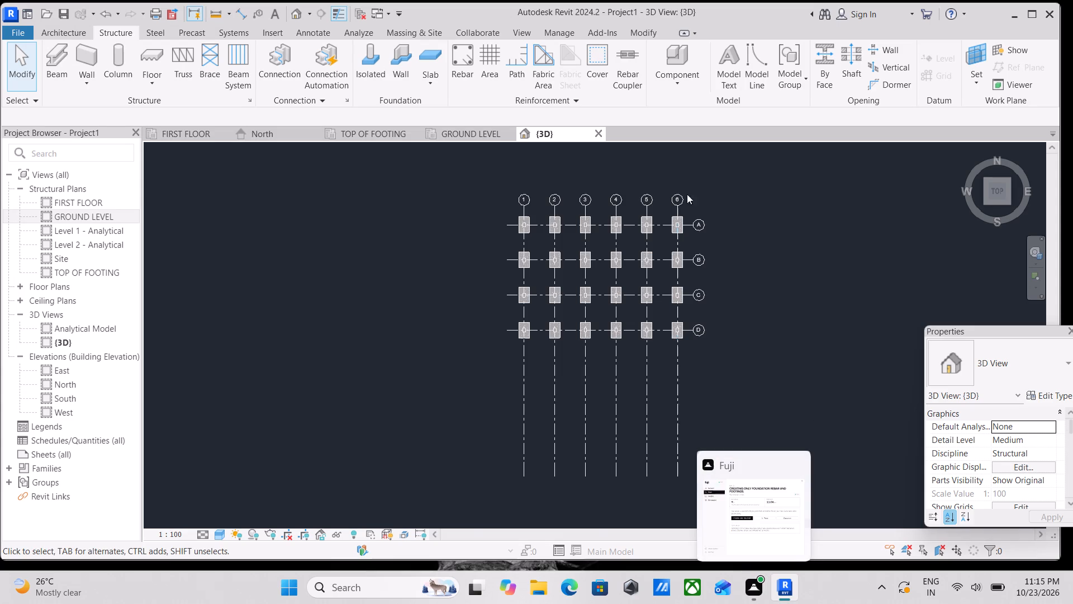
scroll(668, 194, "up", 5)
scroll(511, 214, "up", 3)
scroll(412, 223, "down", 2)
middle_click_drag(414, 225, 482, 296)
scroll(402, 294, "up", 2)
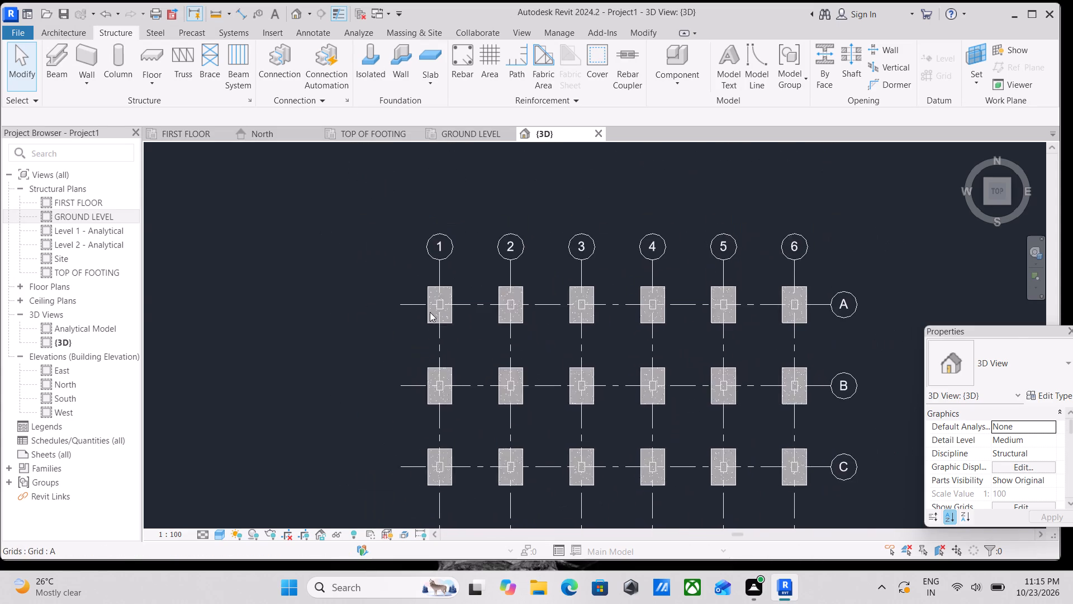
scroll(430, 312, "up", 8)
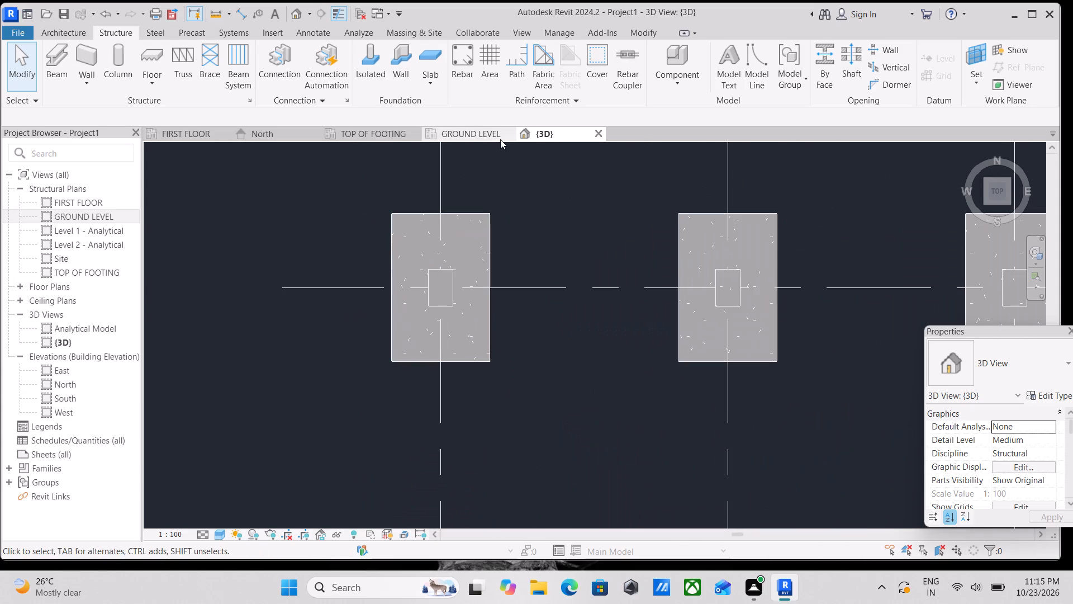
In the GROUND LEVEL plan, place an M_Concrete-Rectangular Beam 300 x 600mm along grid 1 between the columns at grids A and B.
left_click(478, 131)
scroll(531, 298, "up", 5)
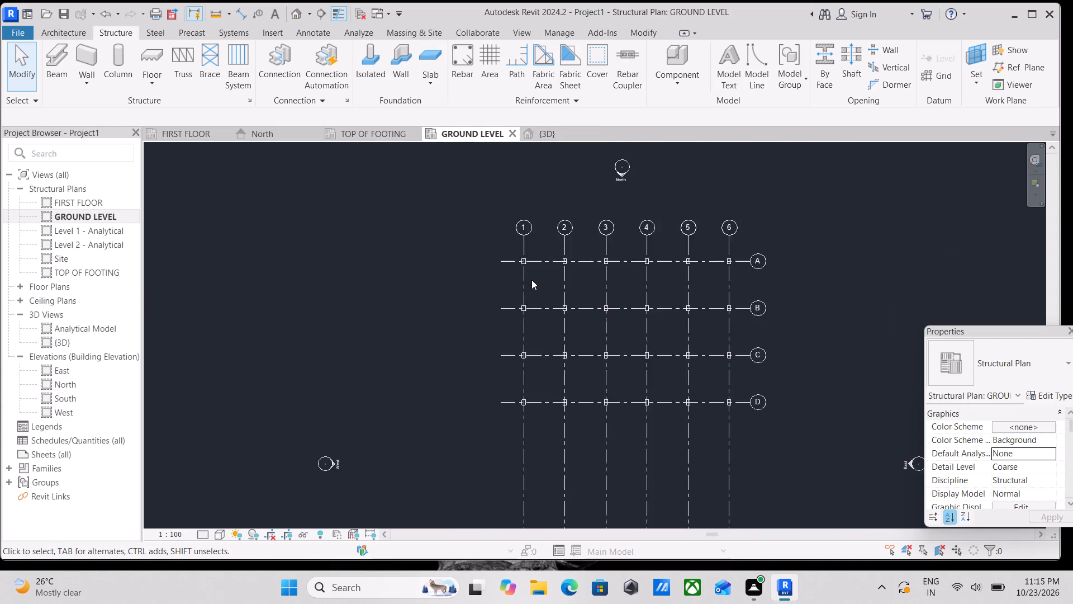
scroll(531, 280, "up", 7)
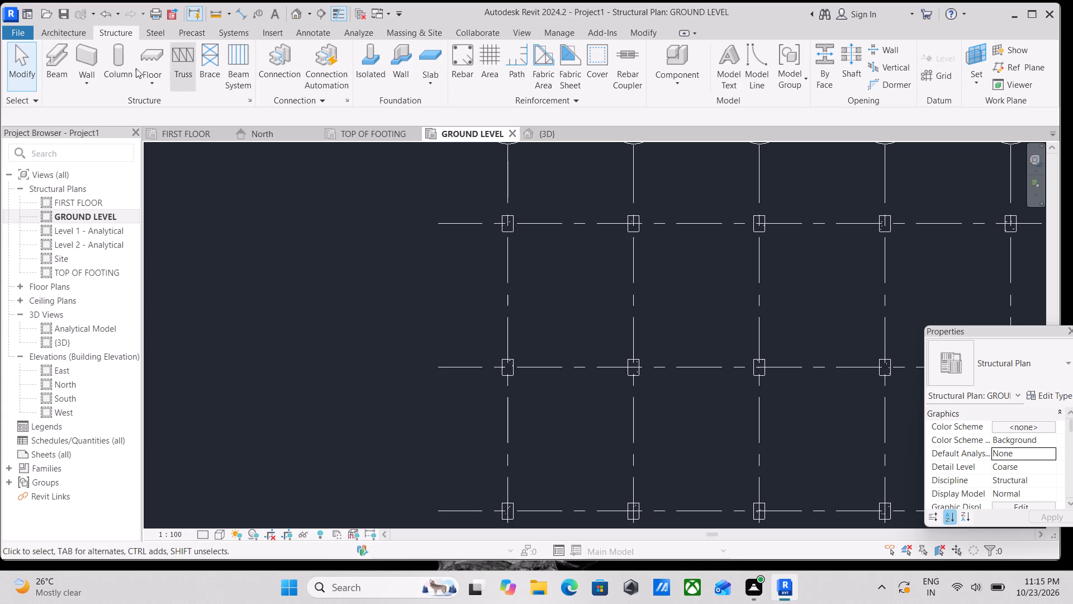
left_click(61, 78)
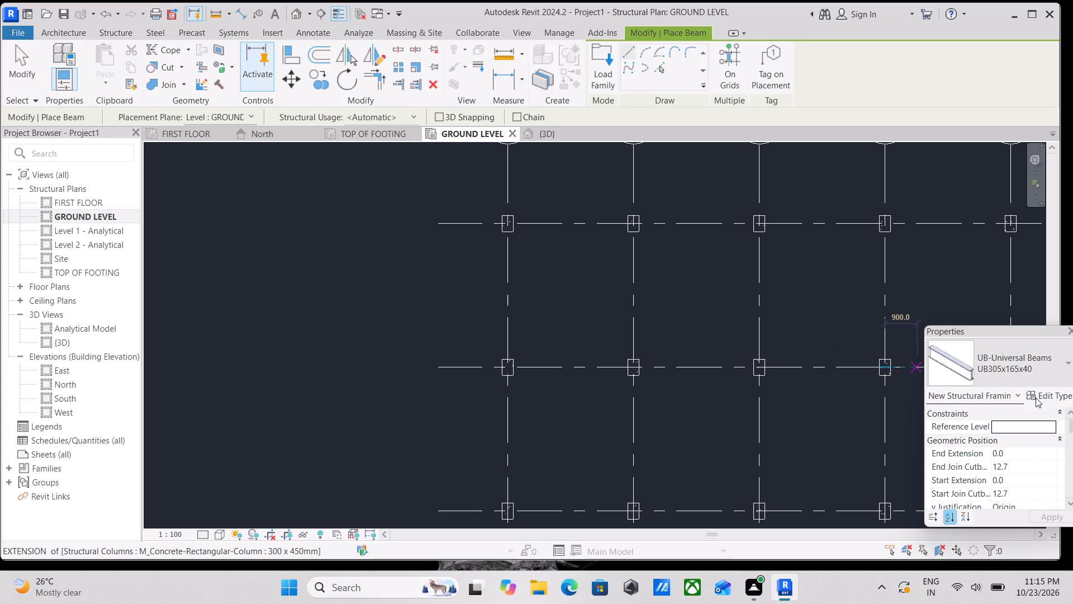
left_click(1042, 374)
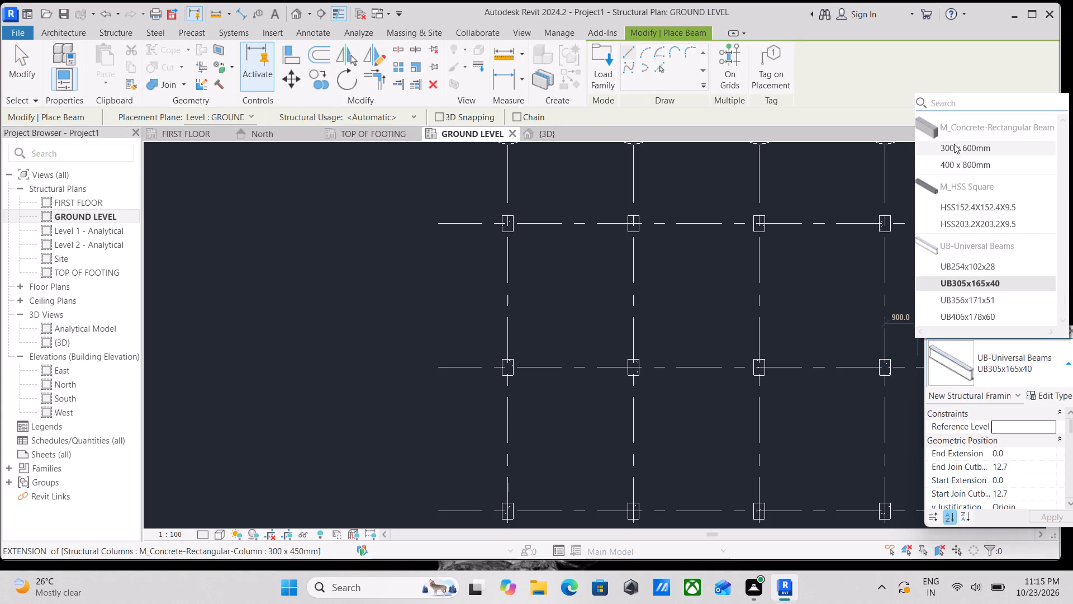
left_click(958, 148)
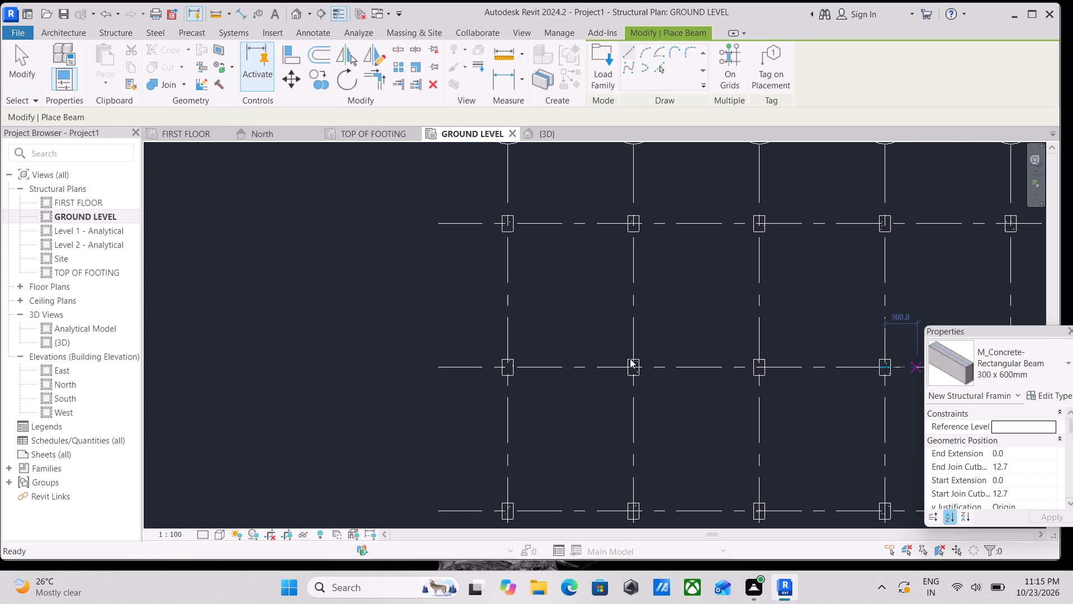
scroll(590, 312, "up", 2)
scroll(470, 211, "up", 3)
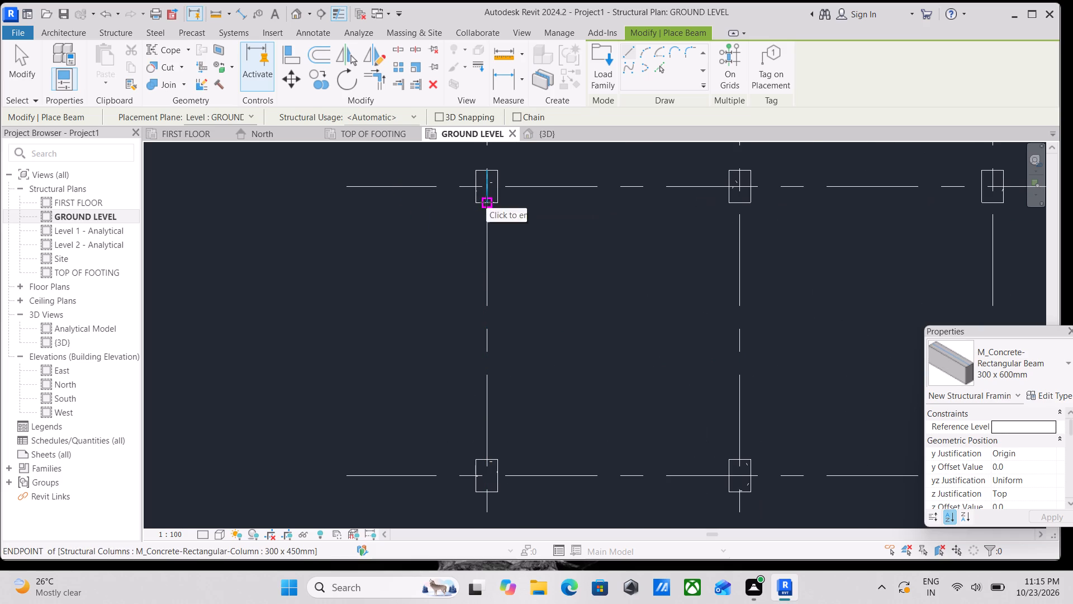
left_click(486, 202)
middle_click_drag(472, 371, 491, 284)
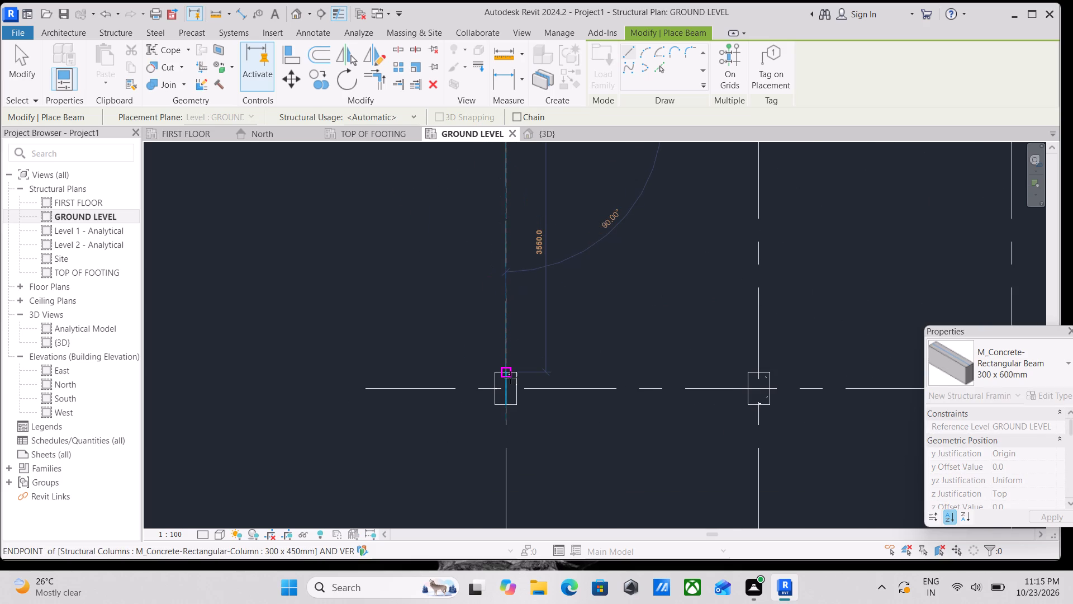
left_click(510, 377)
Place another 300 x 600mm concrete beam along grid 1 between the columns at grids B and C.
scroll(510, 377, "down", 3)
middle_click_drag(510, 377, 519, 292)
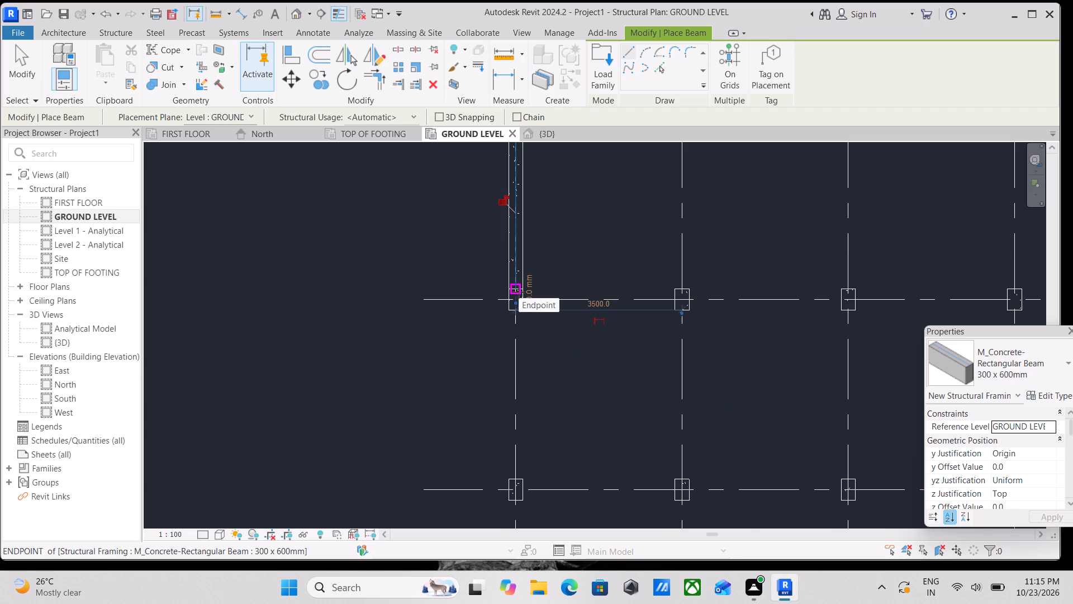
scroll(504, 341, "down", 1)
middle_click_drag(506, 338, 528, 284)
scroll(525, 271, "up", 3)
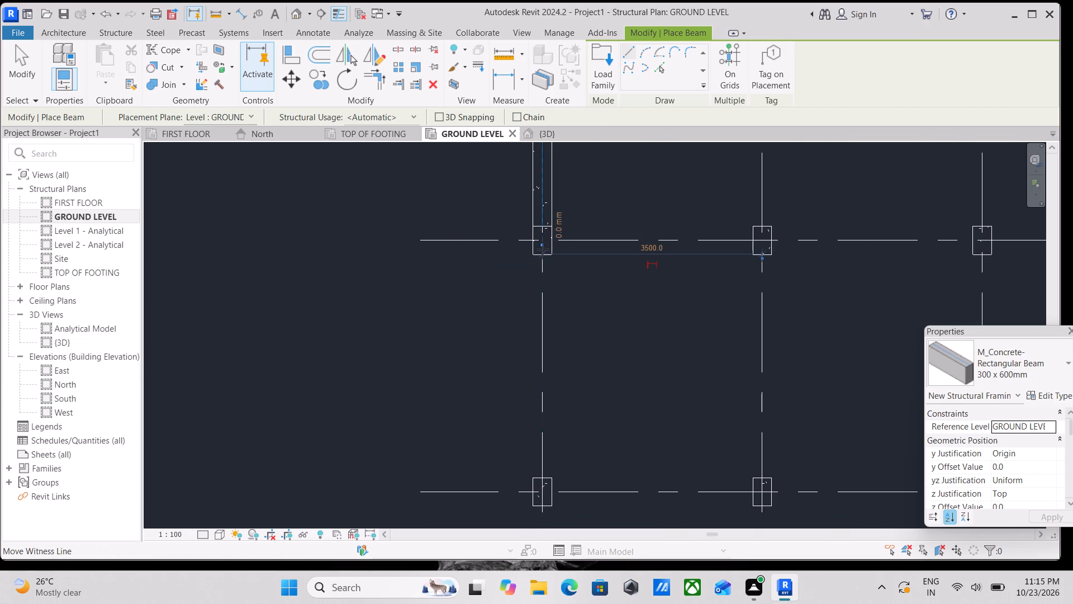
left_click(543, 254)
scroll(549, 348, "down", 1)
middle_click_drag(542, 339, 533, 318)
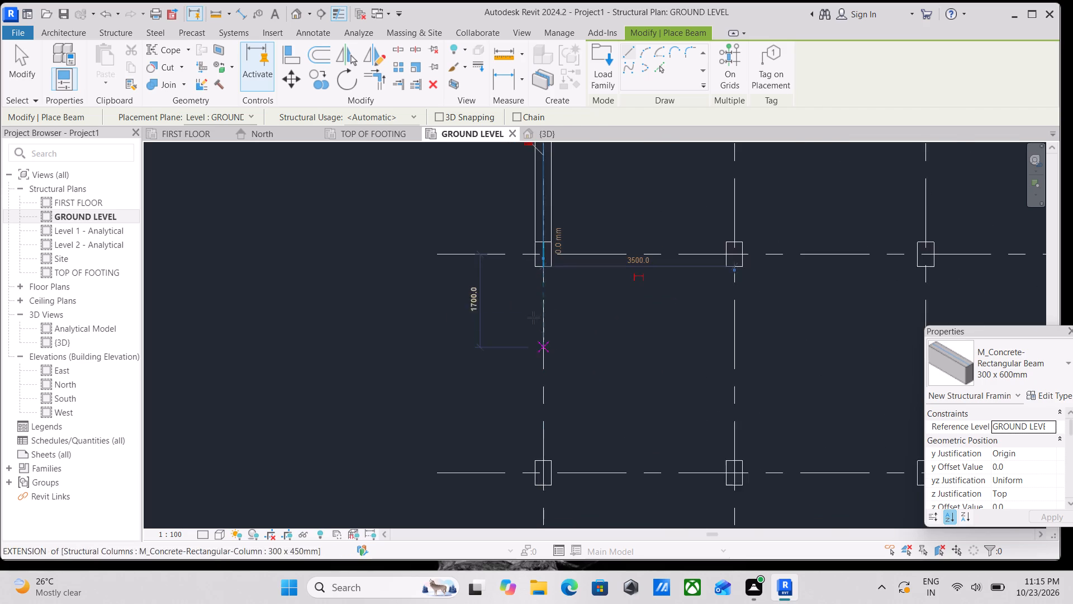
middle_click_drag(533, 318, 532, 266)
left_click(535, 390)
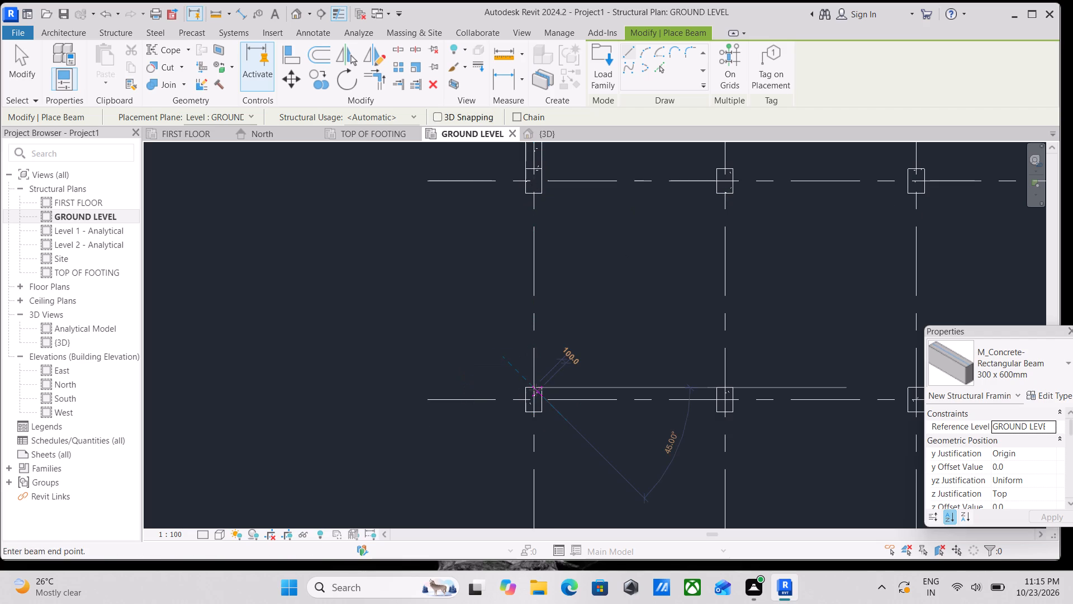
left_click(533, 190)
Place a 300 x 600mm concrete beam along grid 1 between the columns at grids C and D.
scroll(570, 275, "down", 2)
middle_click_drag(560, 264, 502, 159)
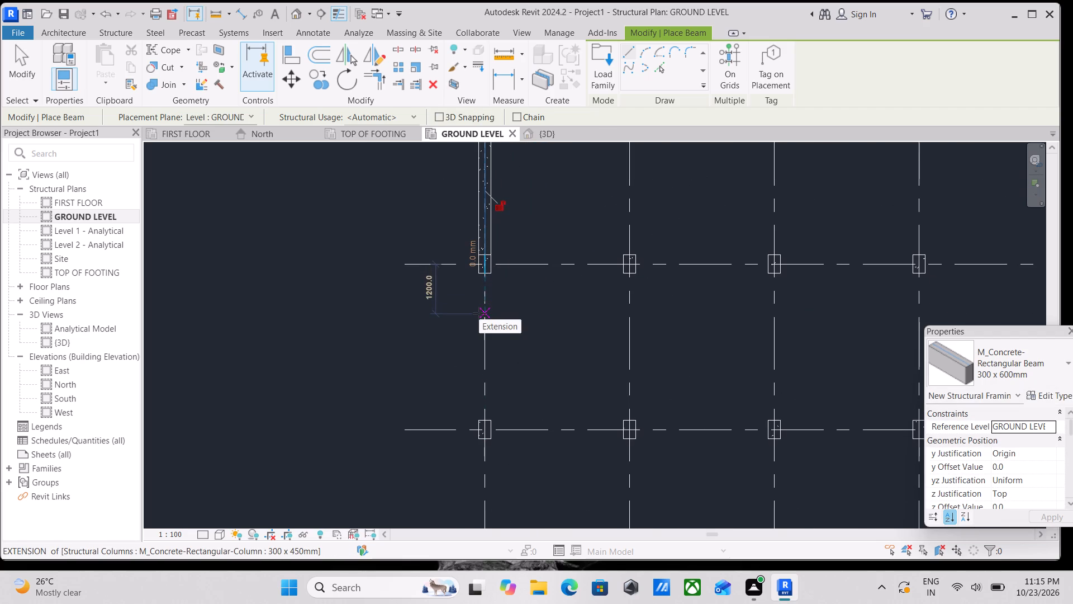
scroll(462, 322, "up", 3)
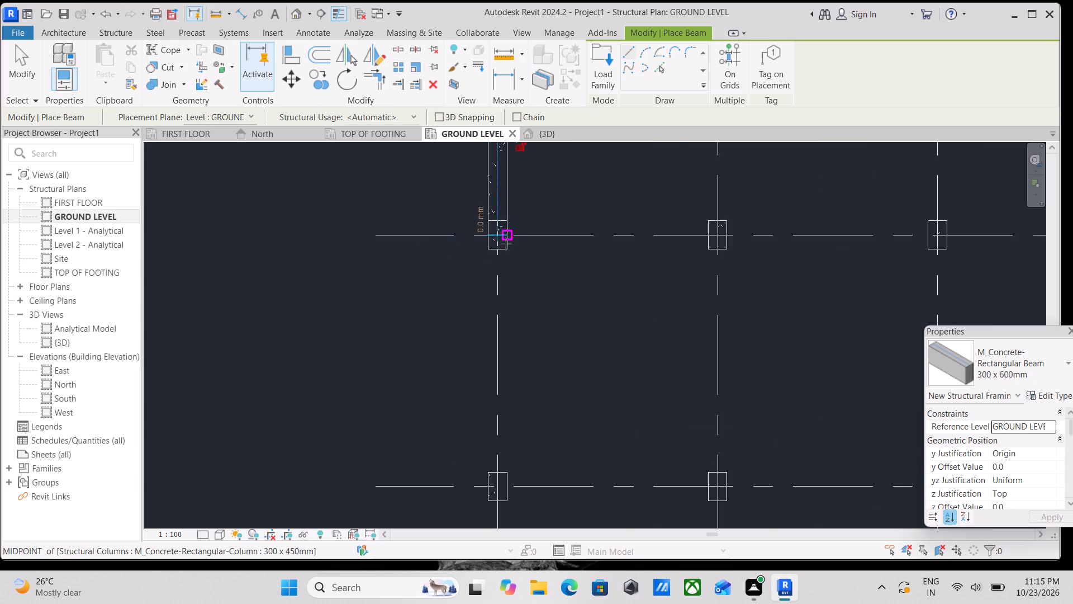
left_click(495, 249)
middle_click_drag(493, 351, 495, 271)
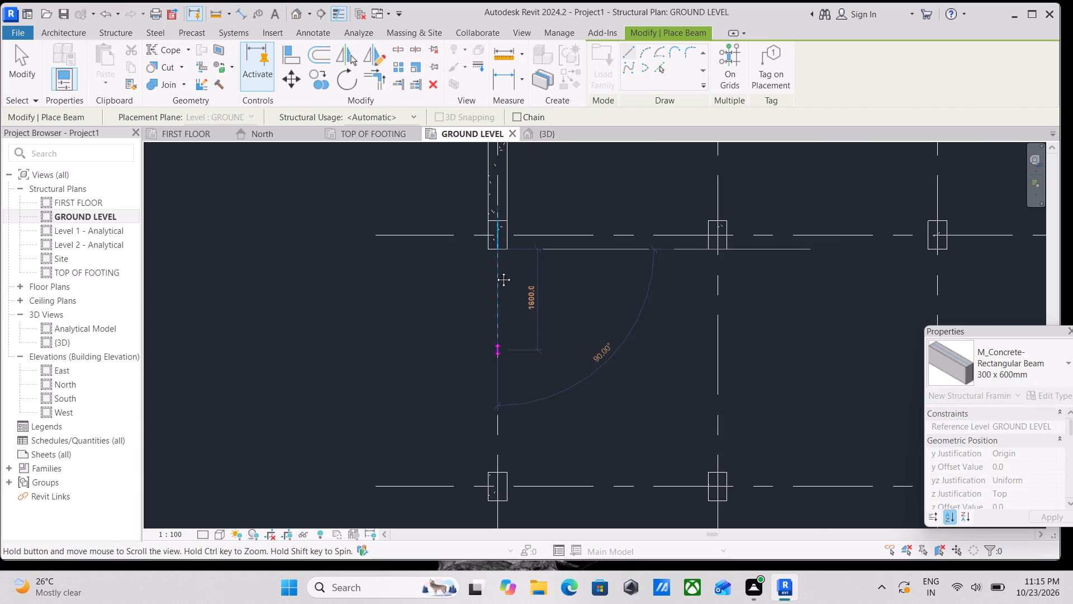
middle_click_drag(495, 271, 492, 177)
left_click(496, 304)
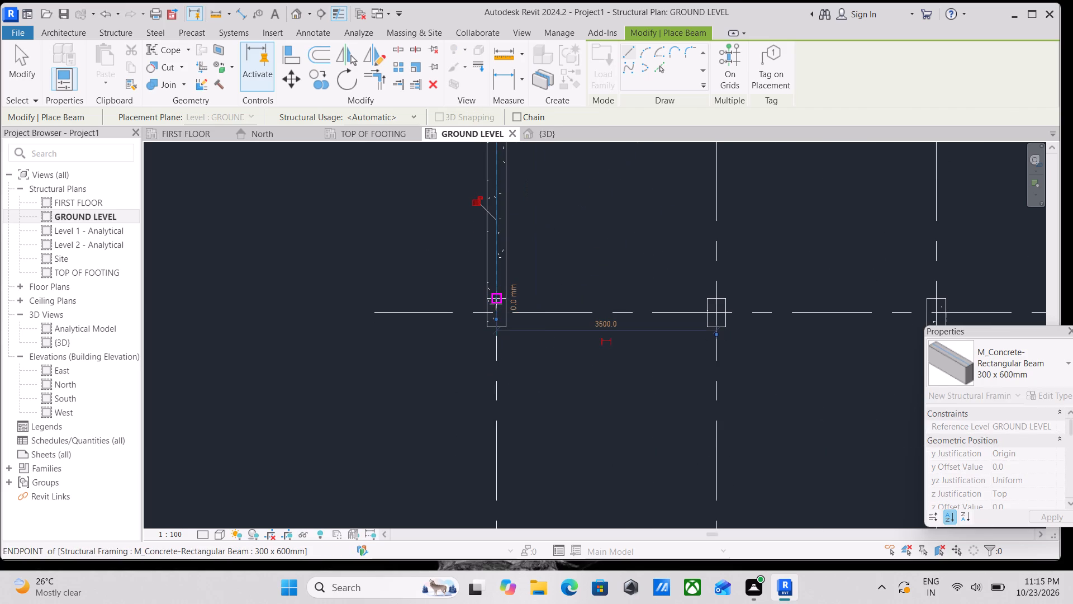
Place a 300 x 600mm concrete beam along grid D between the columns at grids 1 and 2.
scroll(558, 323, "down", 4)
middle_click_drag(559, 321, 403, 209)
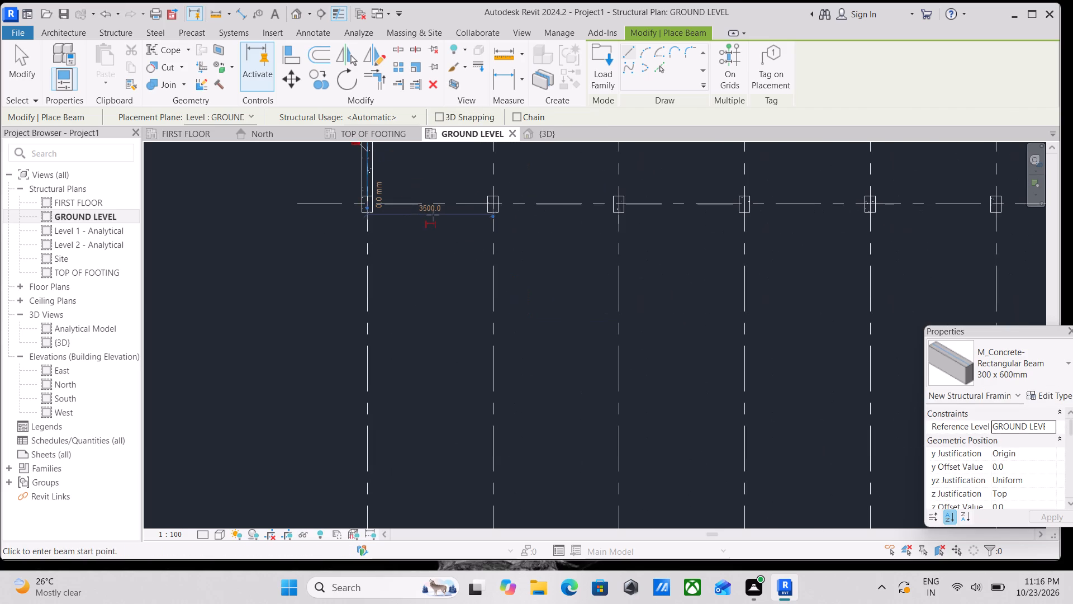
scroll(391, 199, "up", 3)
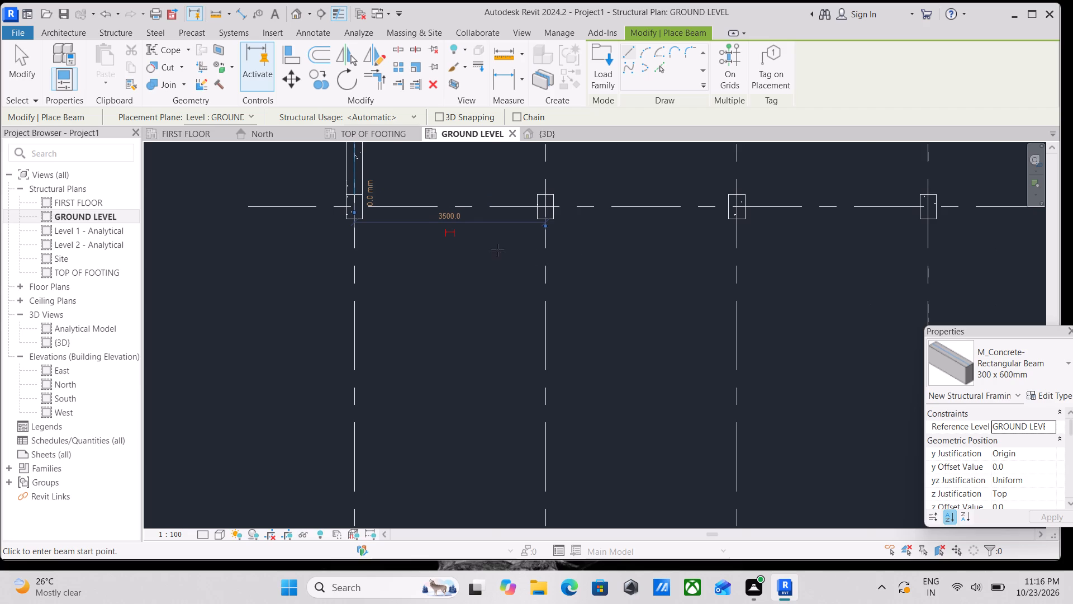
scroll(488, 247, "up", 3)
scroll(297, 178, "up", 2)
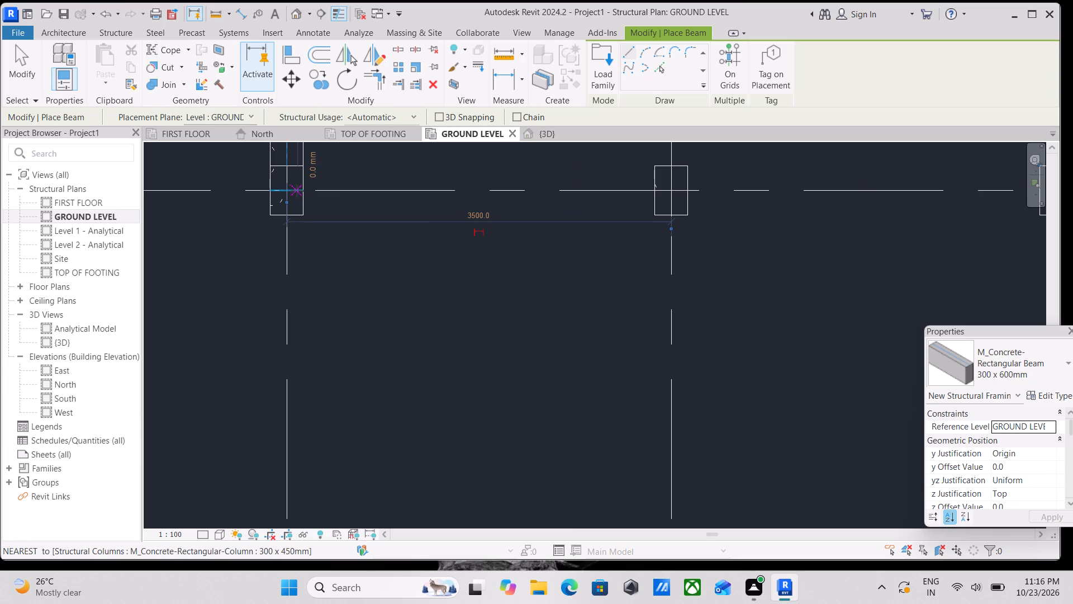
left_click(297, 191)
middle_click_drag(508, 189, 446, 194)
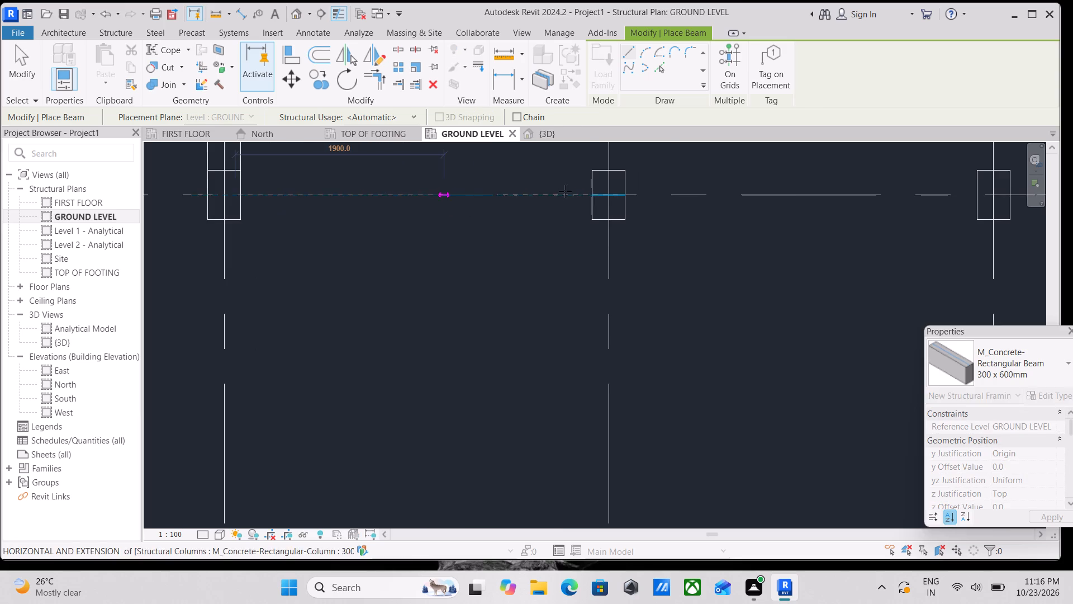
left_click(594, 191)
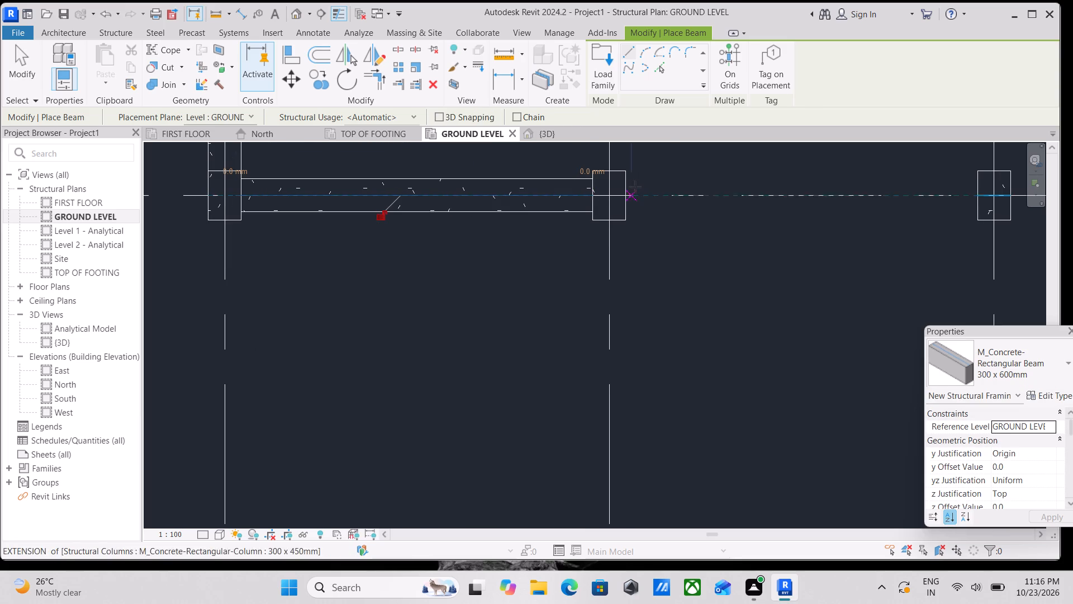
Place a 300 x 600mm concrete beam along grid D between the columns at grids 2 and 3.
left_click(625, 193)
middle_click_drag(775, 207, 539, 206)
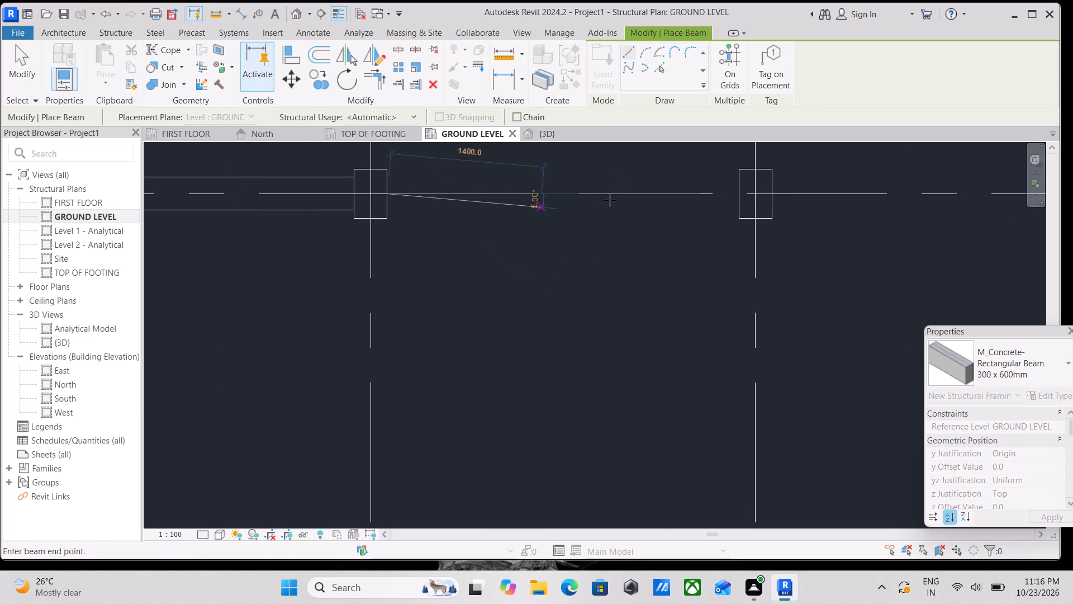
left_click(747, 191)
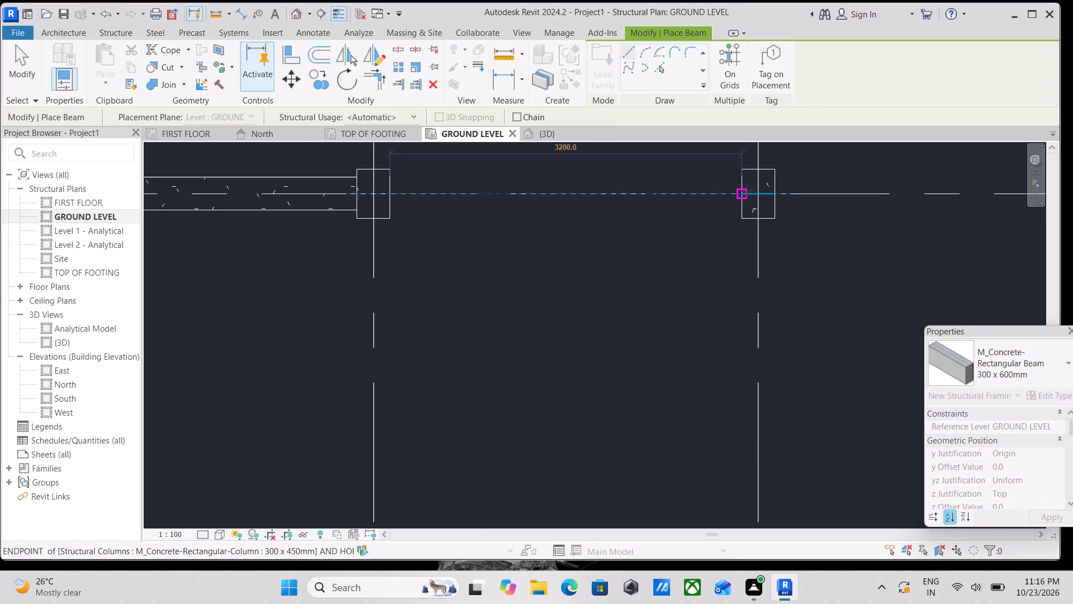
Place a 300 x 600mm concrete beam along grid D between the columns at grids 3 and 4.
scroll(780, 198, "up", 9)
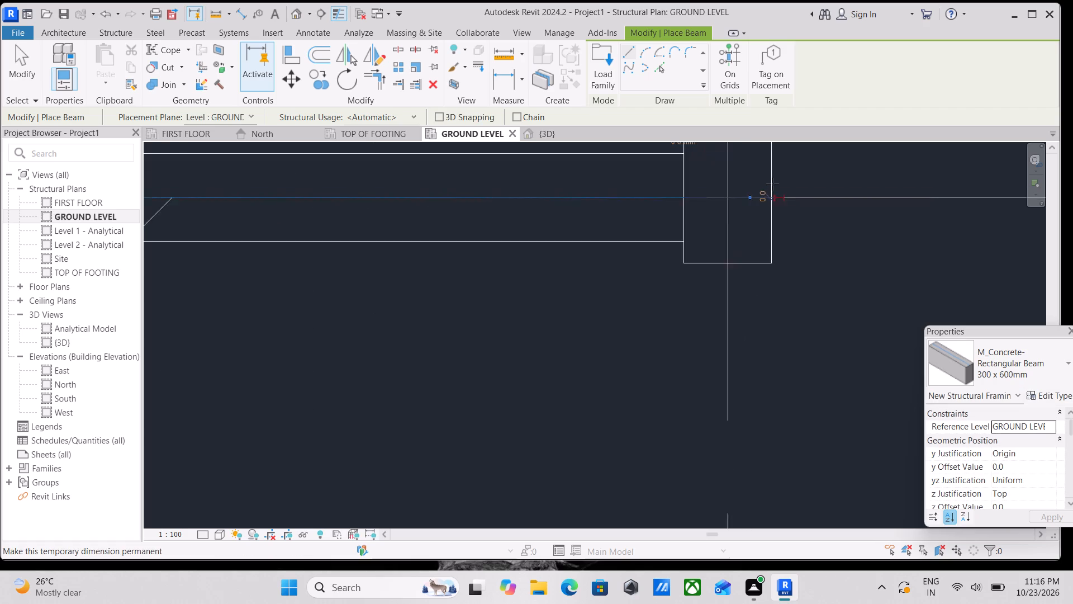
scroll(772, 184, "up", 2)
left_click(768, 191)
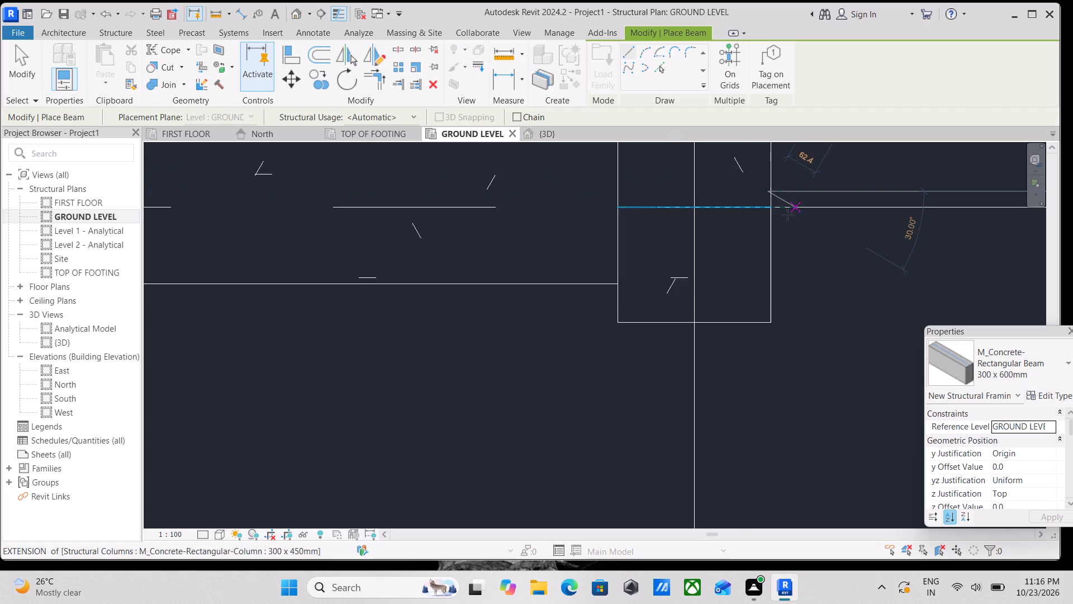
scroll(852, 204, "down", 1)
middle_click_drag(852, 204, 593, 209)
scroll(786, 207, "down", 3)
middle_click_drag(776, 206, 502, 214)
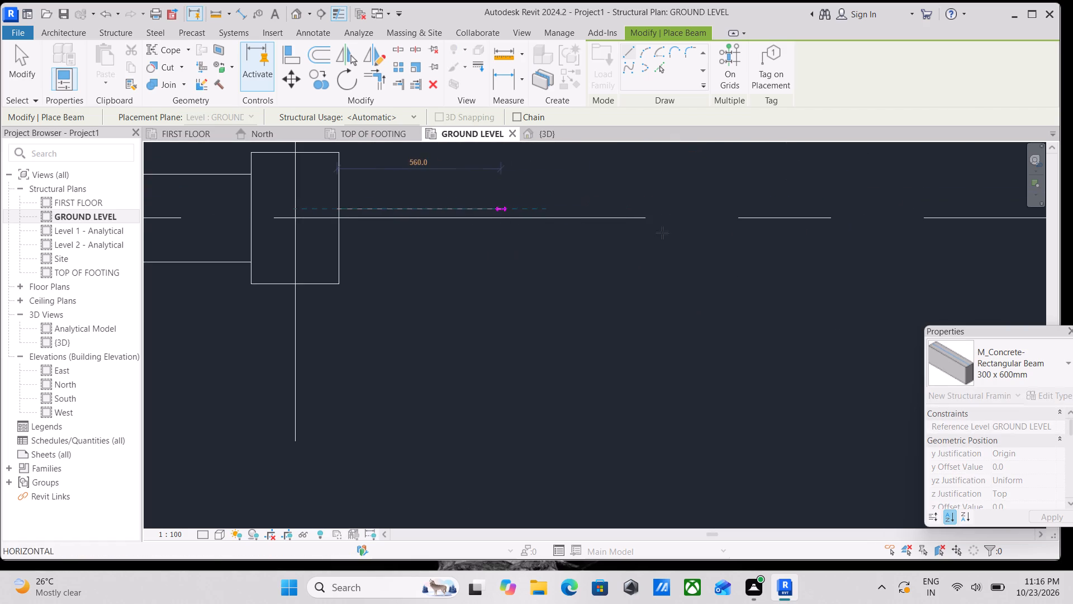
scroll(780, 228, "down", 4)
middle_click_drag(773, 225, 492, 207)
scroll(647, 223, "down", 2)
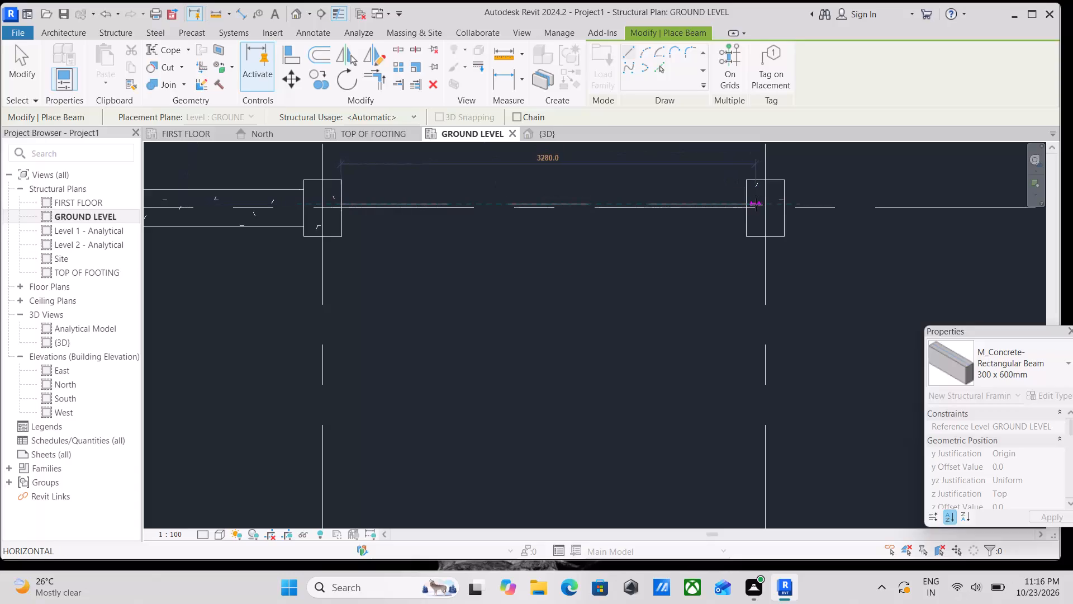
left_click(756, 205)
Place 300 x 600mm concrete beams on all grid lines 1 to 6 and A to D at once with On Grids.
scroll(756, 205, "down", 6)
left_click(733, 47)
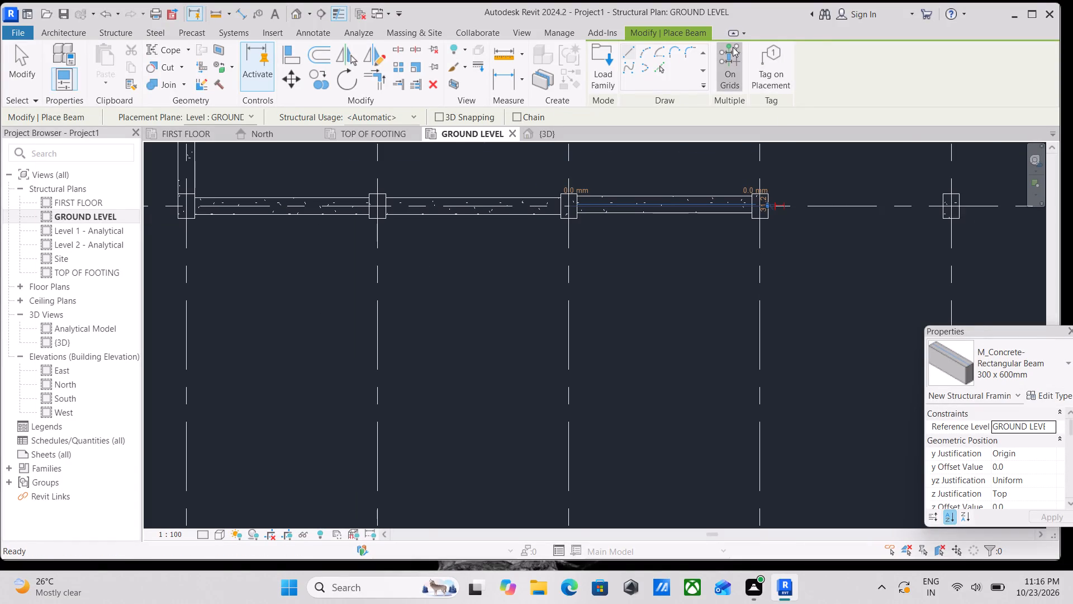
scroll(736, 283, "down", 13)
middle_click_drag(759, 286, 691, 332)
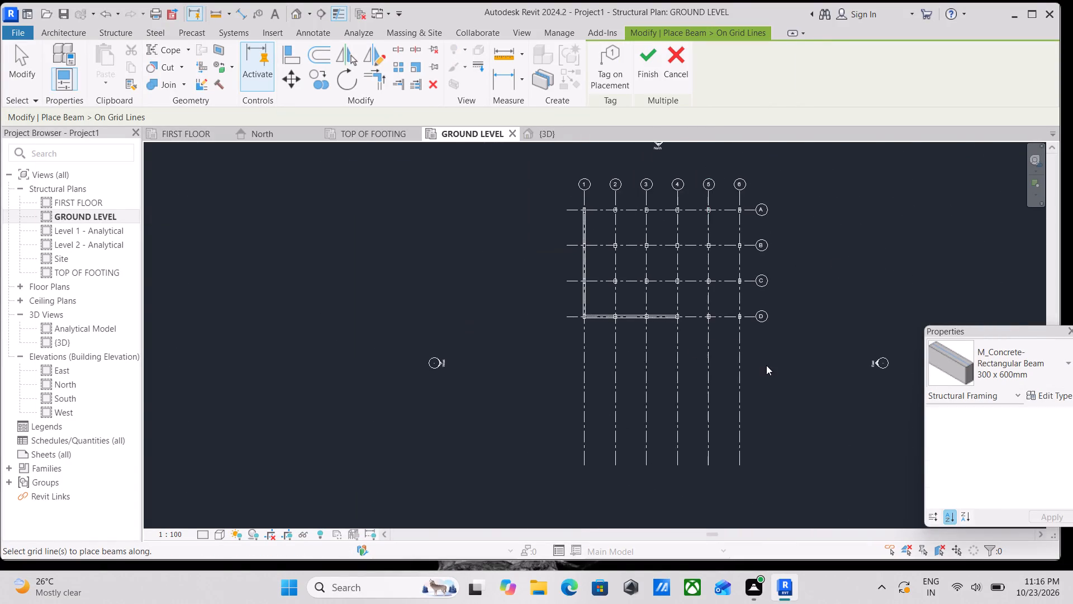
scroll(767, 363, "down", 1)
left_click_drag(764, 343, 600, 217)
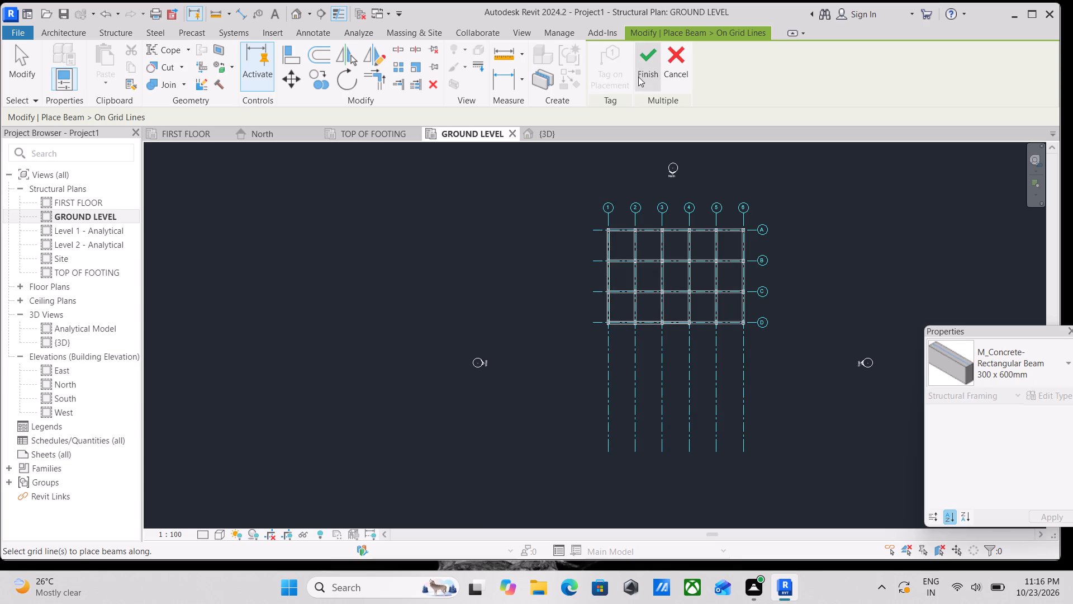
left_click(647, 72)
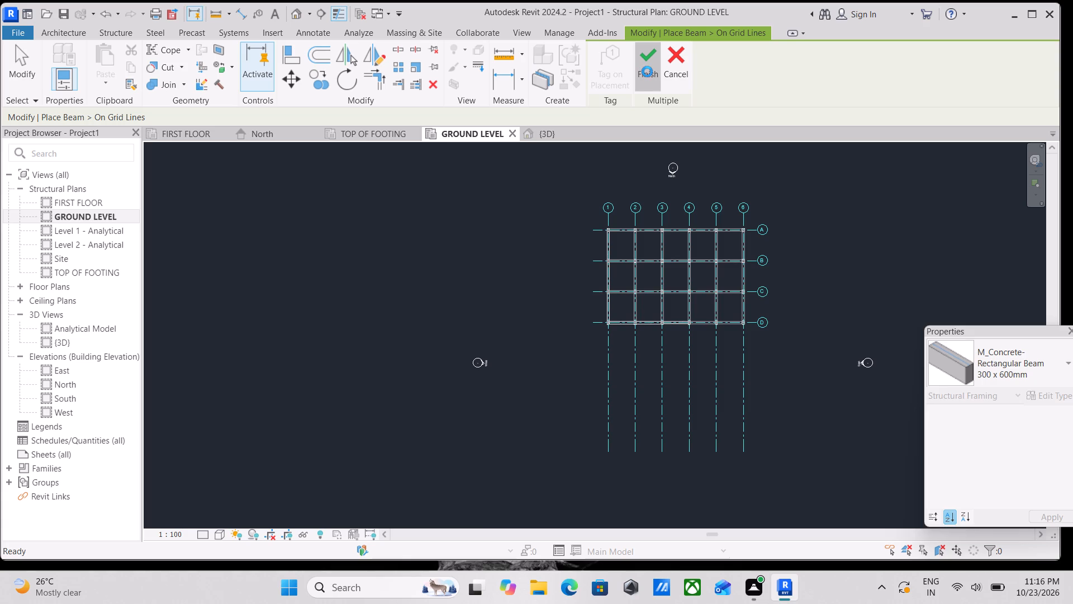
Examine the ground beams, columns and footings from an oblique angle in the {3D} view.
scroll(601, 146, "up", 2)
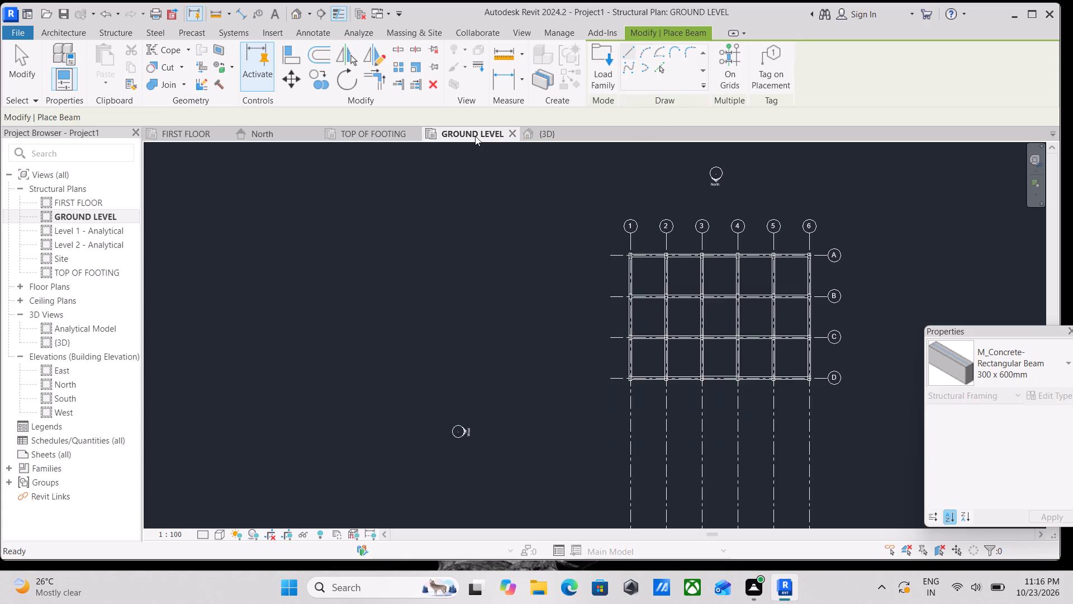
left_click(538, 136)
scroll(700, 361, "down", 4)
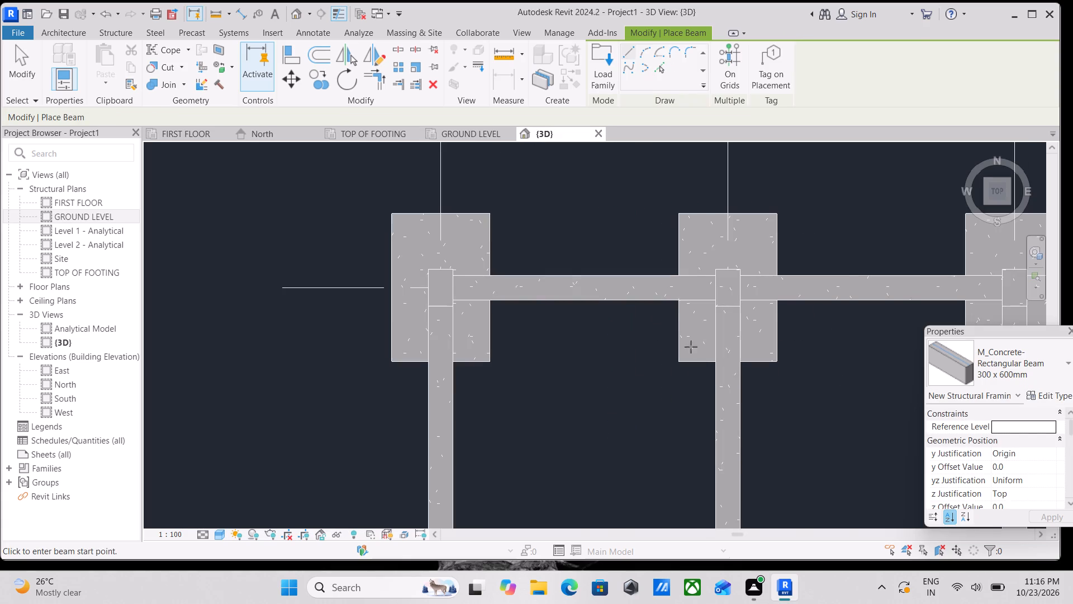
scroll(697, 237, "down", 8)
scroll(733, 352, "down", 2)
middle_click_drag(727, 356, 744, 331, "shift")
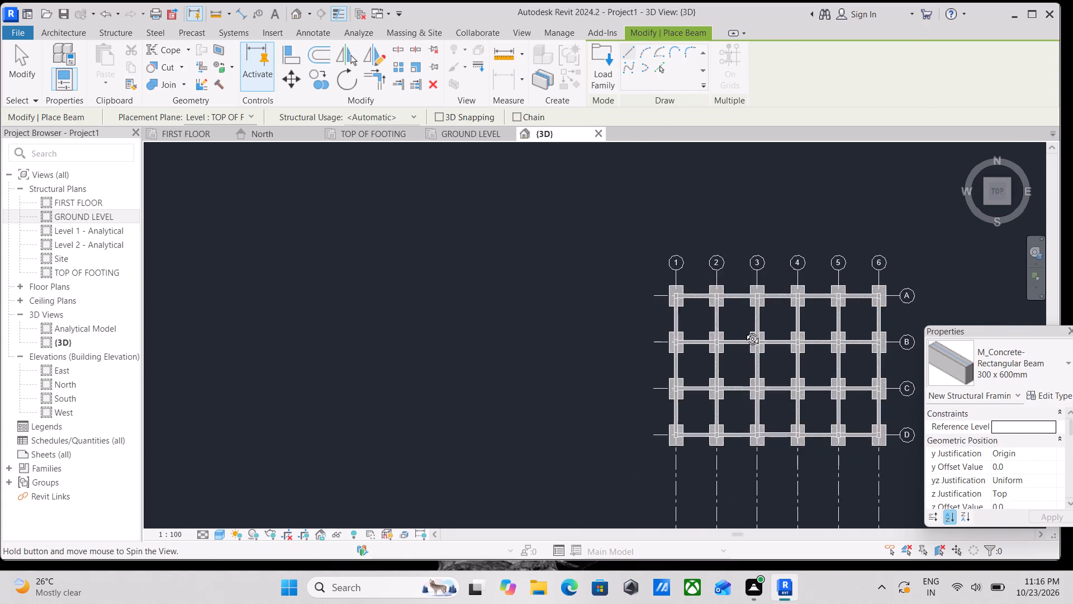
middle_click_drag(744, 331, 868, 162, "shift")
middle_click_drag(780, 356, 800, 156)
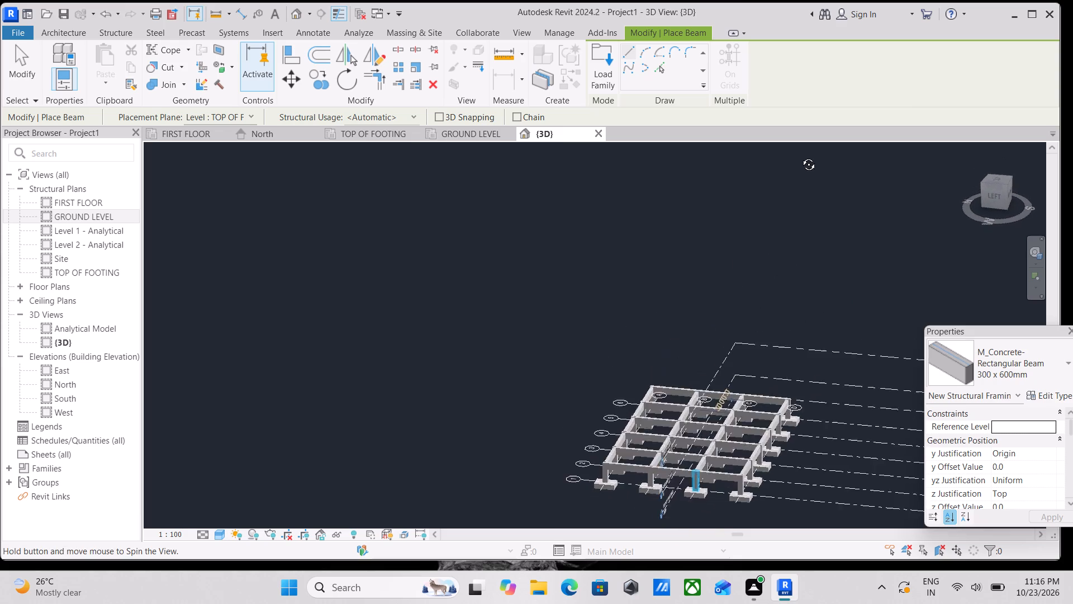
middle_click_drag(800, 156, 800, 155)
middle_click_drag(762, 471, 772, 376)
scroll(645, 403, "up", 7)
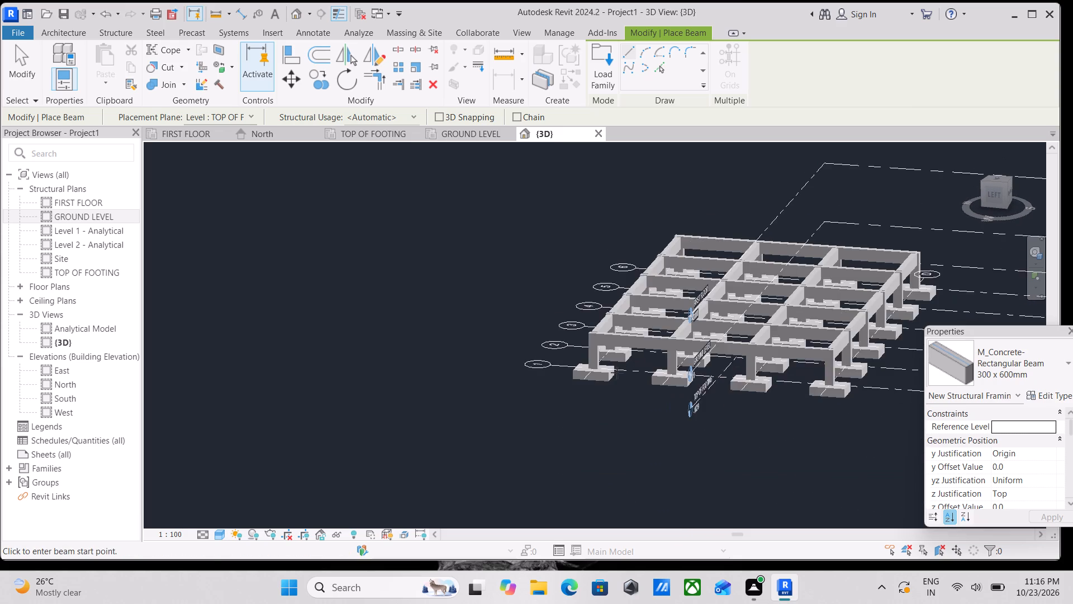
scroll(554, 345, "up", 2)
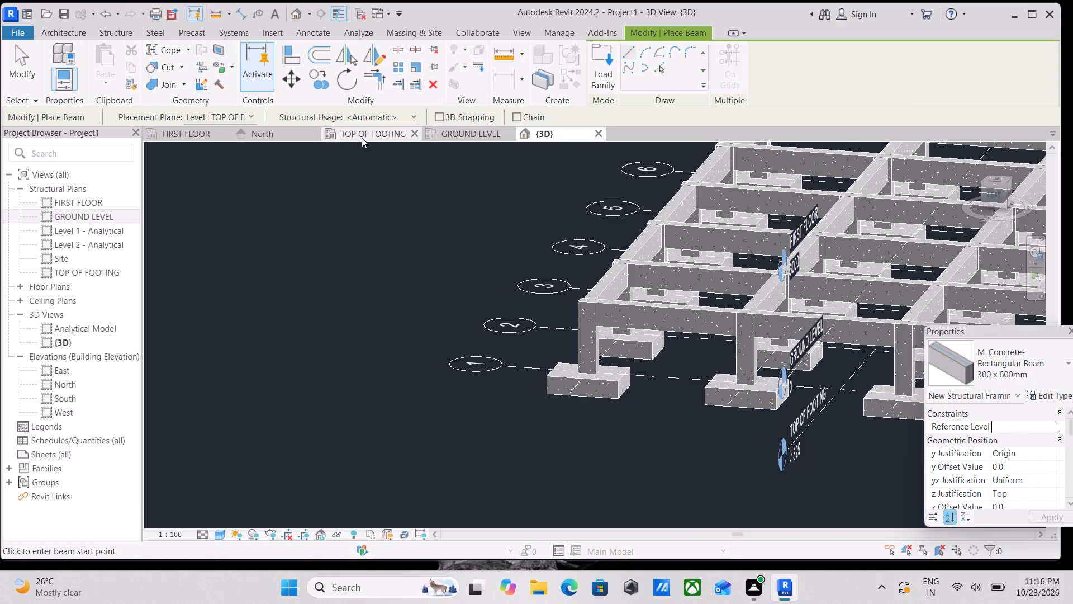
Leave beam placement and examine the footings and columns near grids 1 and 2 in the TOP OF FOOTING plan.
left_click(361, 136)
scroll(471, 265, "up", 4)
scroll(441, 313, "up", 3)
key("Escape")
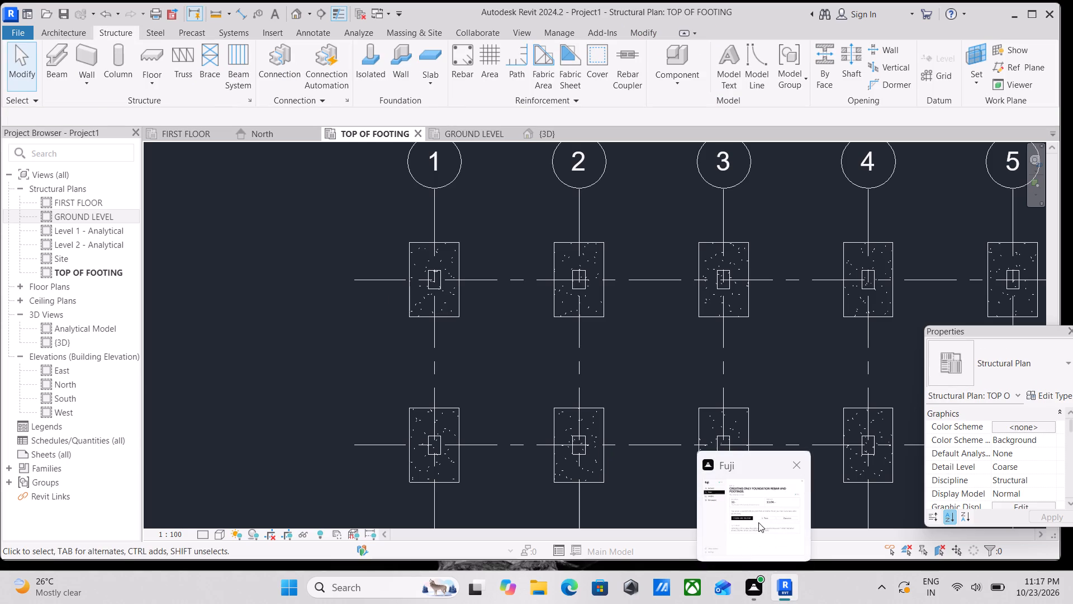
scroll(447, 261, "up", 4)
middle_click_drag(345, 294, 458, 394)
scroll(458, 394, "up", 1)
scroll(452, 290, "down", 2)
middle_click_drag(452, 289, 514, 328)
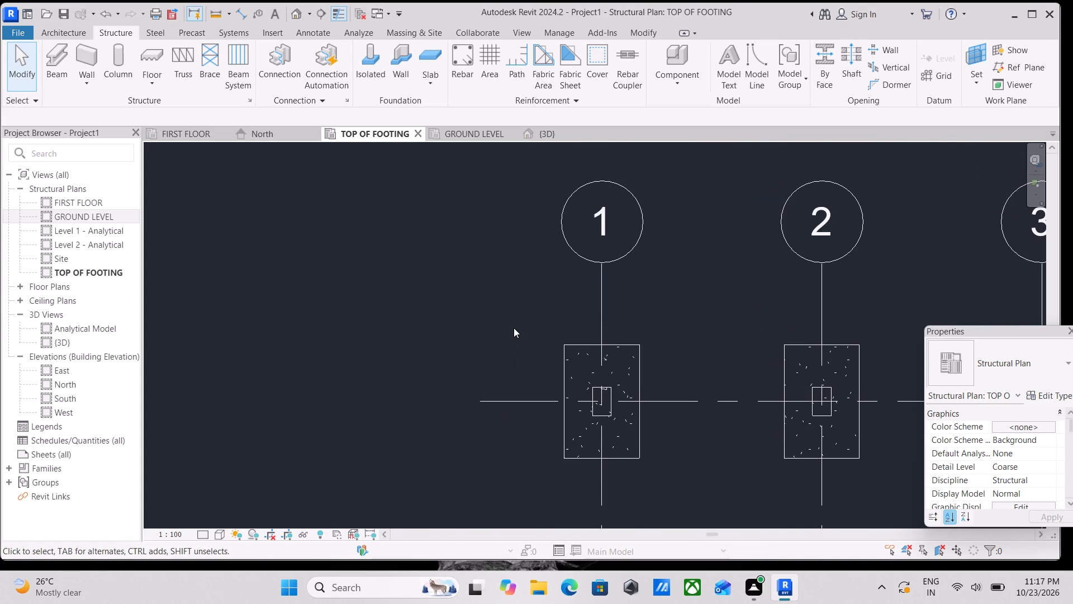
scroll(514, 328, "down", 3)
middle_click_drag(510, 327, 552, 383)
scroll(552, 383, "up", 1)
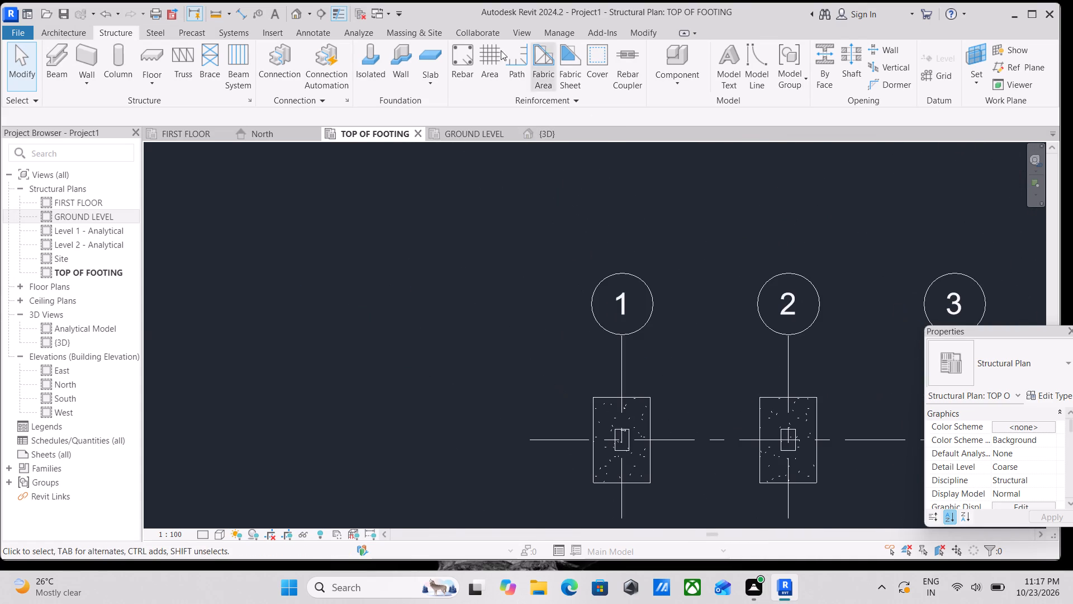
Review the beam layout across grids 1 to 6 and A to D in the GROUND LEVEL plan.
left_click(305, 15)
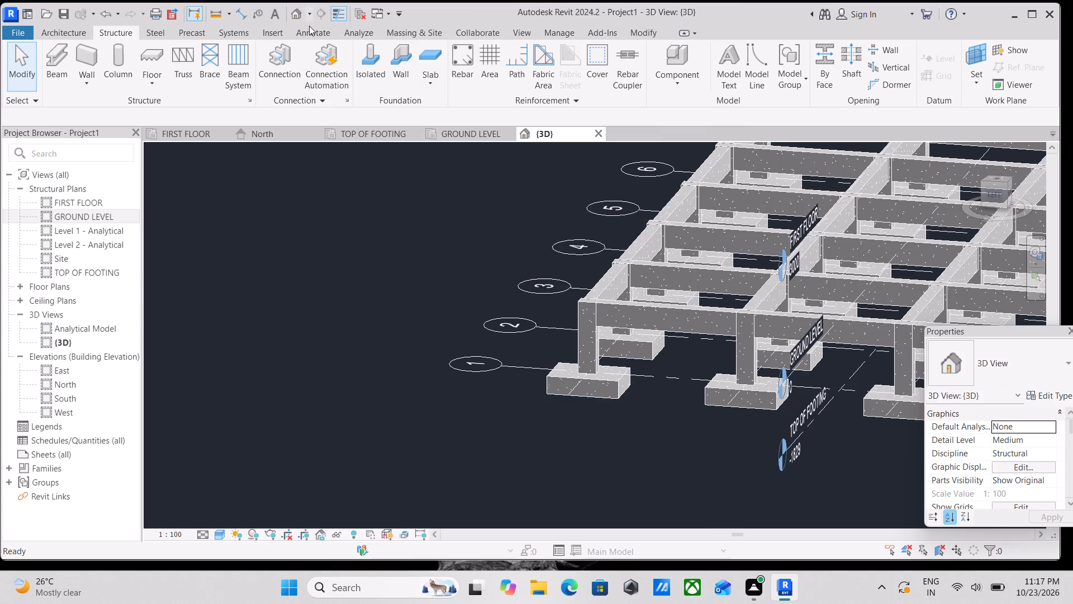
scroll(751, 437, "down", 2)
left_click(492, 135)
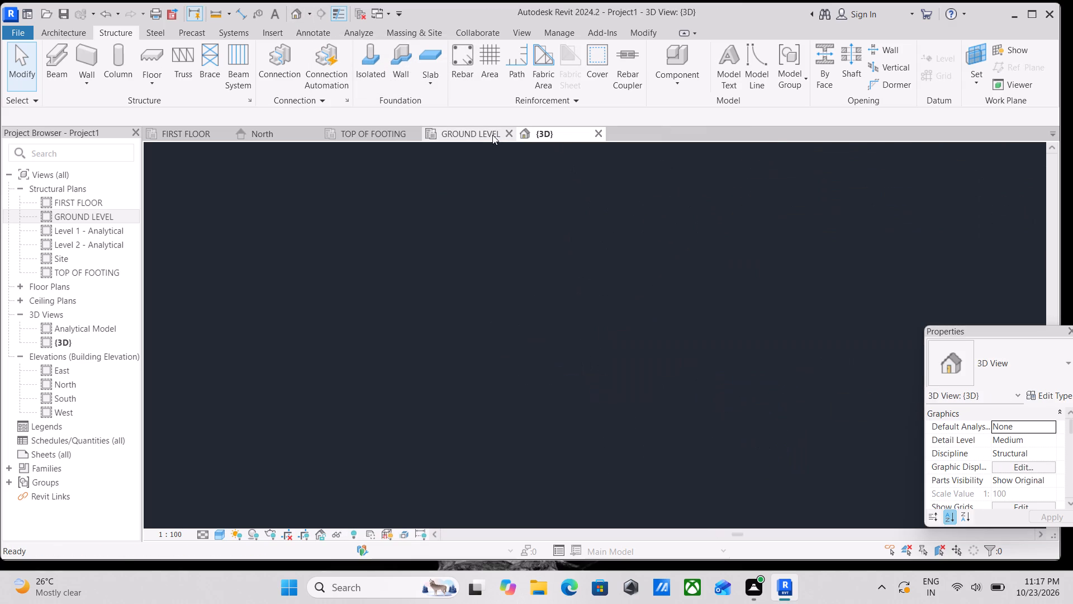
scroll(671, 416, "up", 4)
scroll(618, 322, "up", 3)
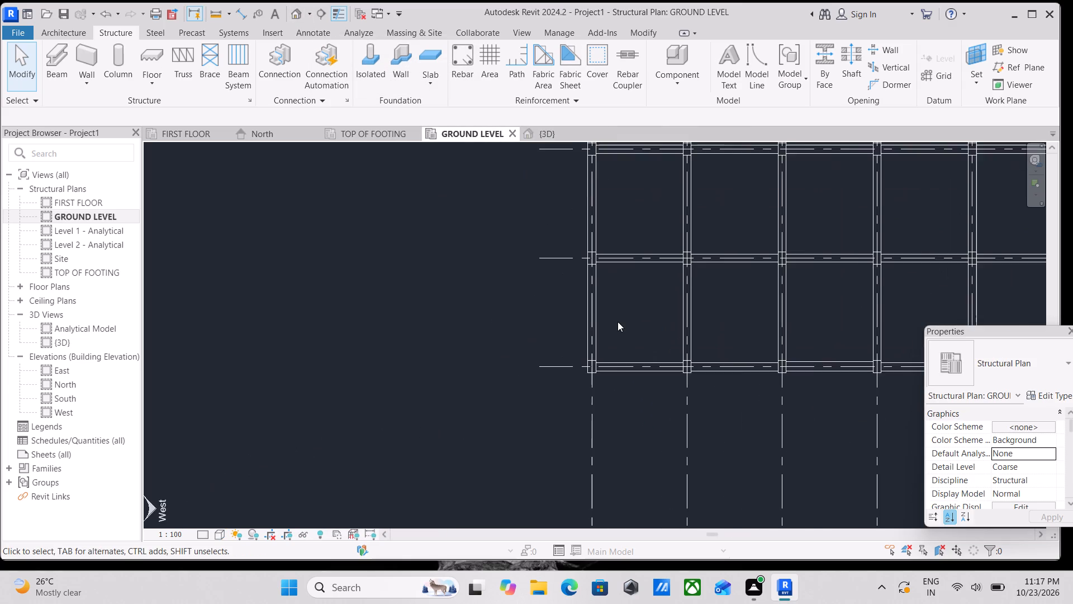
scroll(616, 321, "down", 2)
middle_click_drag(614, 320, 473, 332)
scroll(521, 341, "down", 2)
middle_click_drag(521, 341, 442, 372)
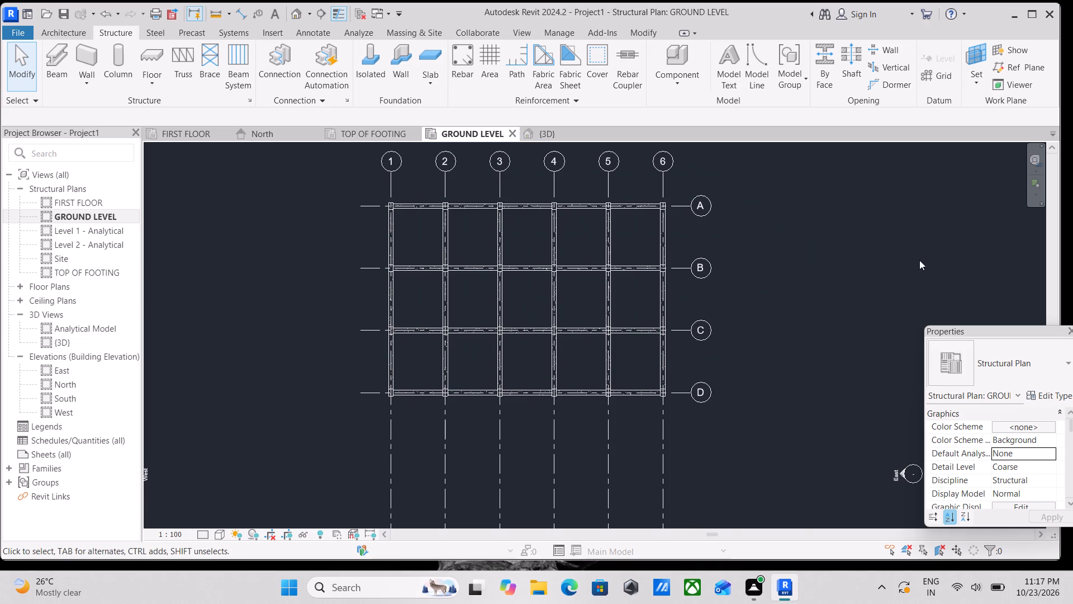
Frame the whole foundation structure in the {3D} view and capture a screen snip of it.
left_click(545, 136)
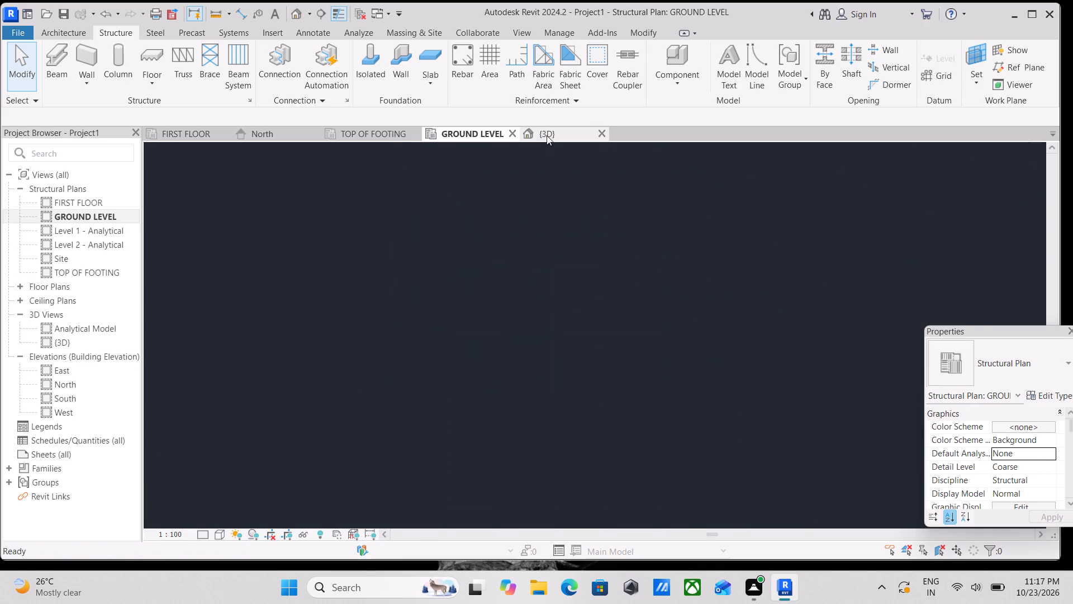
scroll(708, 282, "down", 1)
middle_click_drag(706, 281, 442, 275)
middle_click_drag(536, 277, 522, 337)
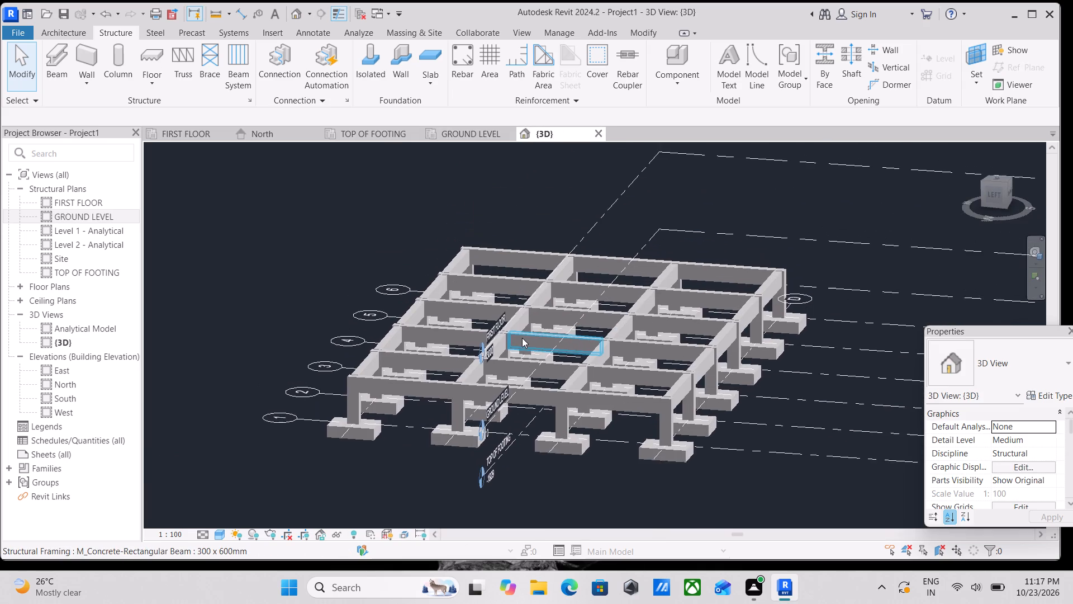
key("shift+super+s")
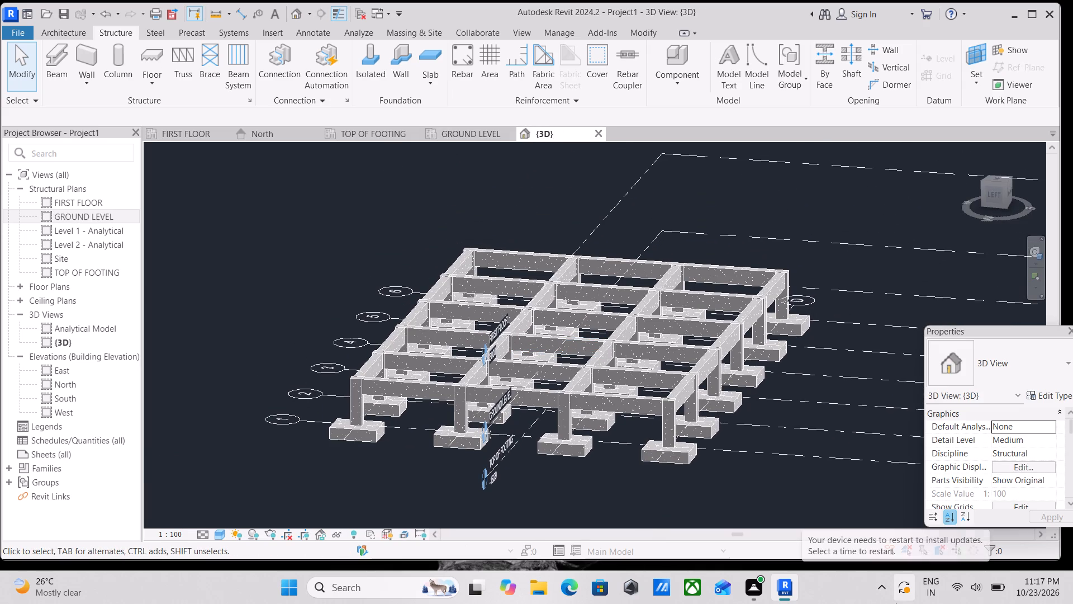
scroll(885, 598, "up", 1)
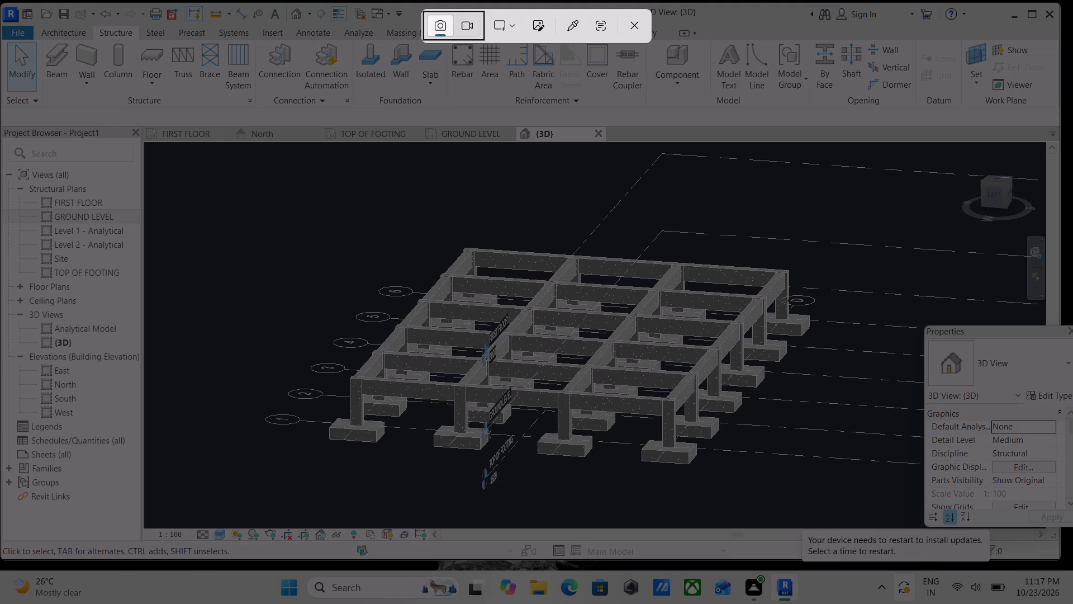
left_click_drag(251, 204, 847, 469)
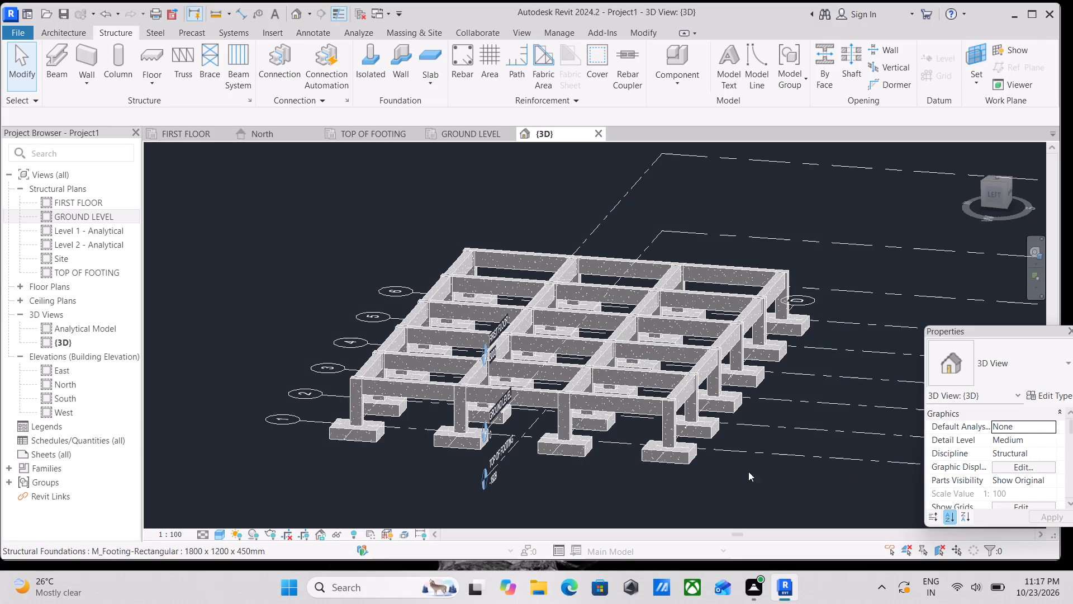
Open the rendering settings, enable a render region and fit its boundary closely around the foundation structure.
type("RR")
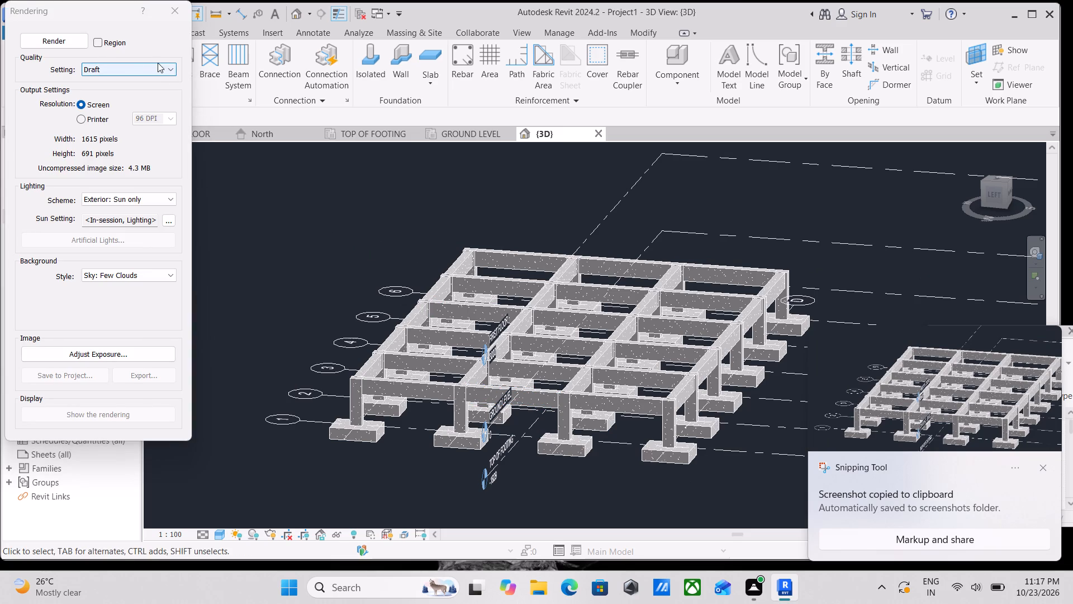
left_click(99, 37)
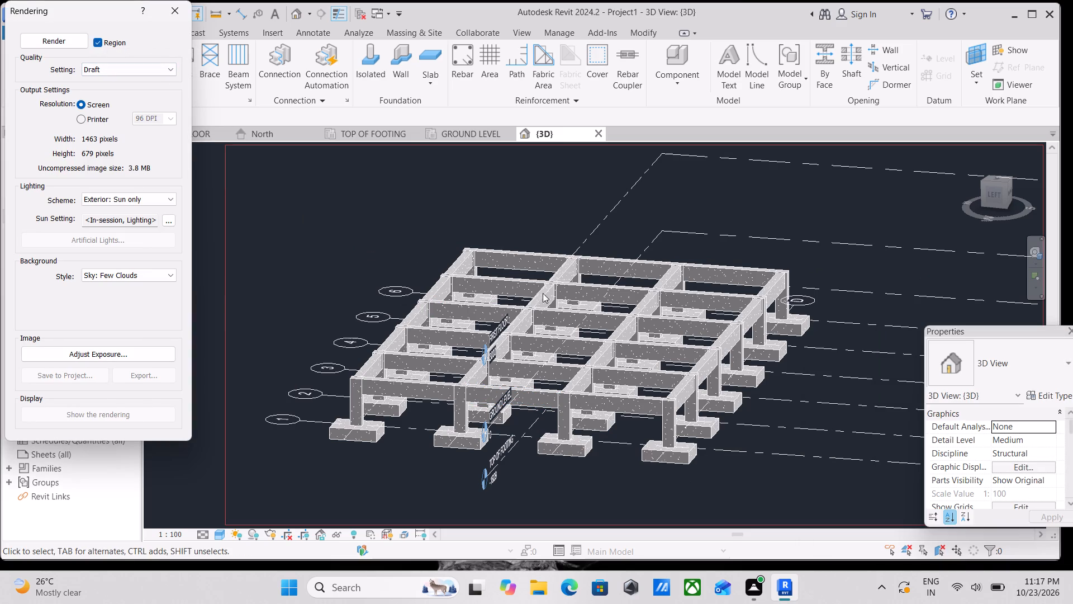
scroll(615, 320, "down", 3)
scroll(738, 337, "down", 2)
middle_click_drag(719, 329, 596, 287)
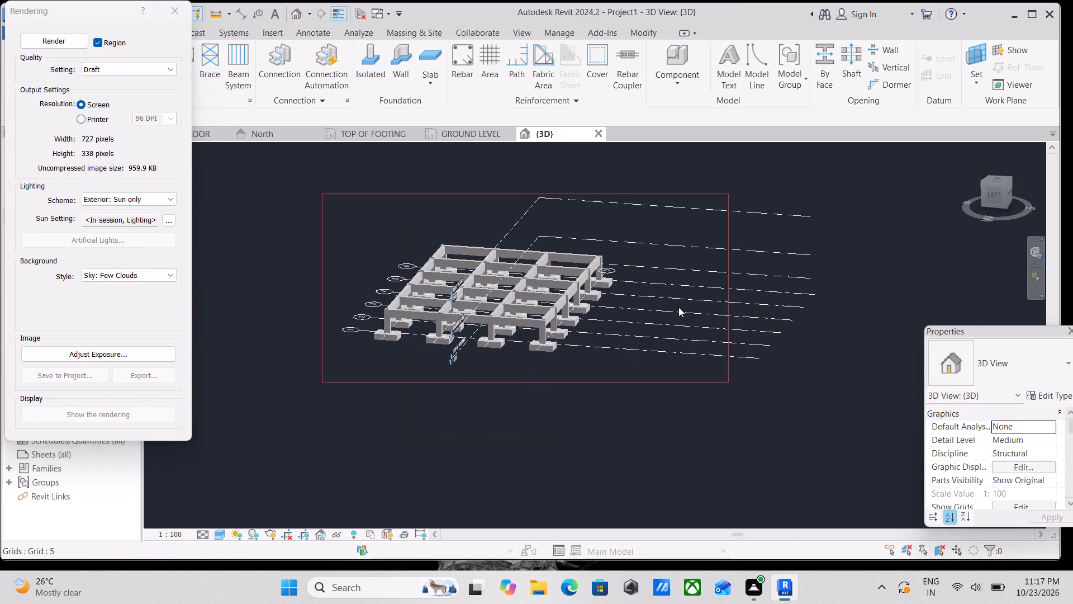
left_click(732, 295)
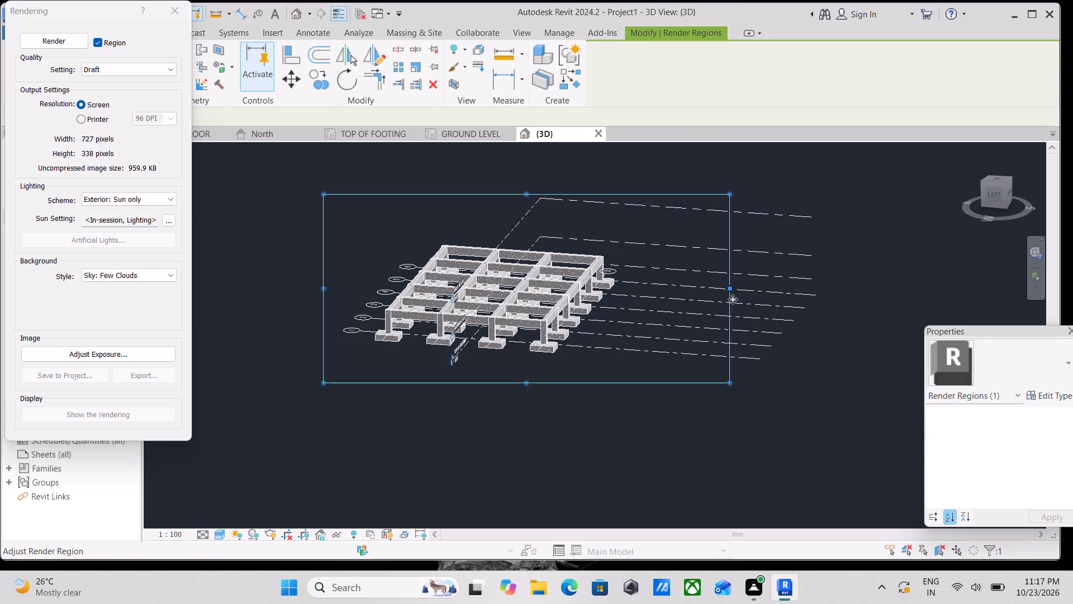
left_click_drag(730, 289, 619, 287)
left_click_drag(473, 379, 476, 363)
left_click_drag(472, 195, 477, 206)
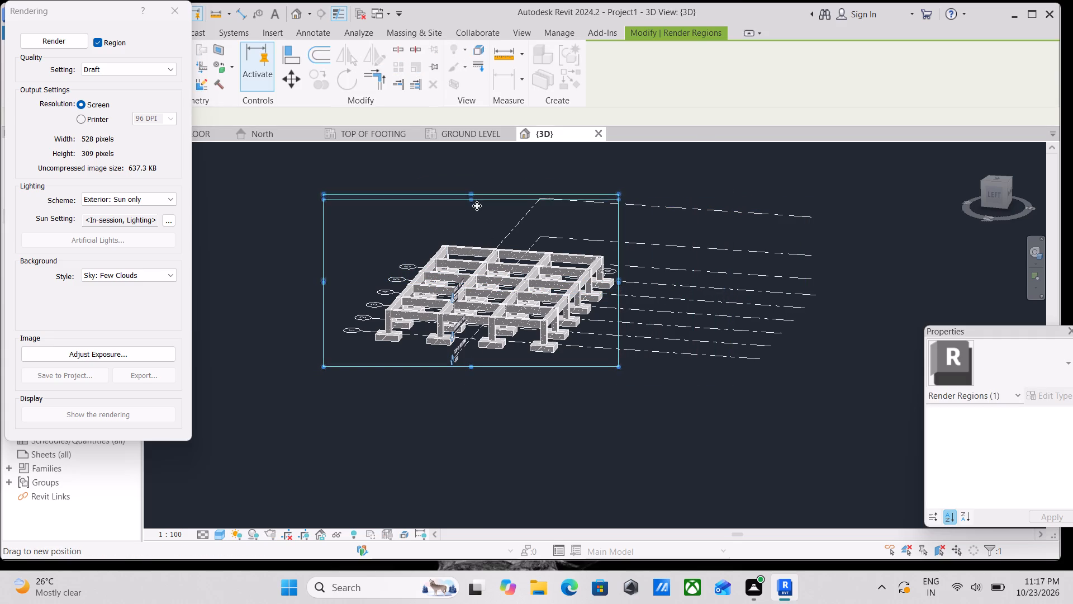
left_click_drag(477, 206, 482, 236)
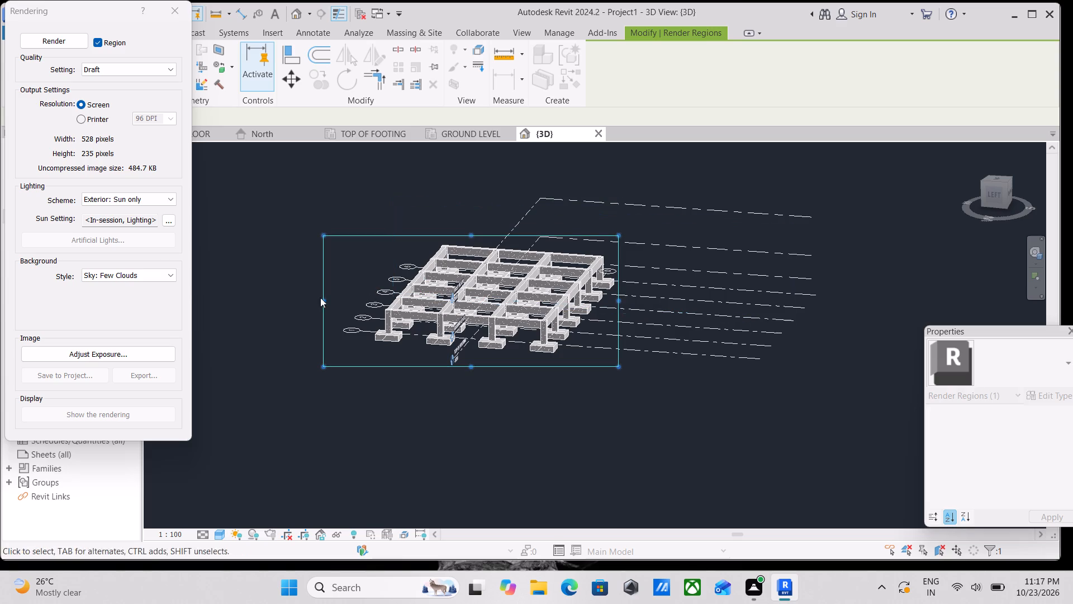
left_click_drag(320, 299, 325, 300)
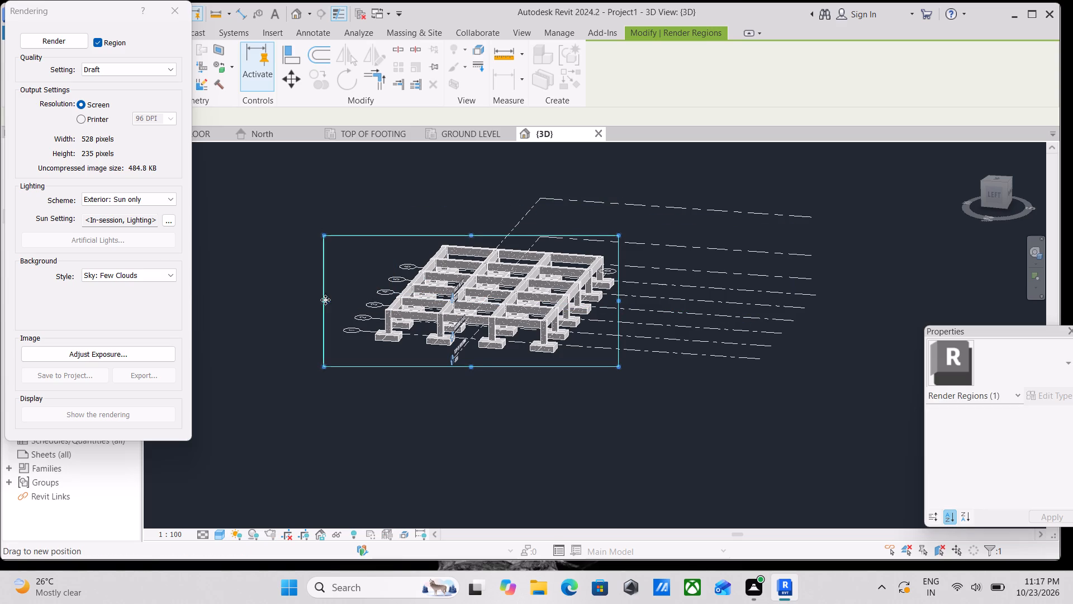
left_click_drag(325, 300, 368, 304)
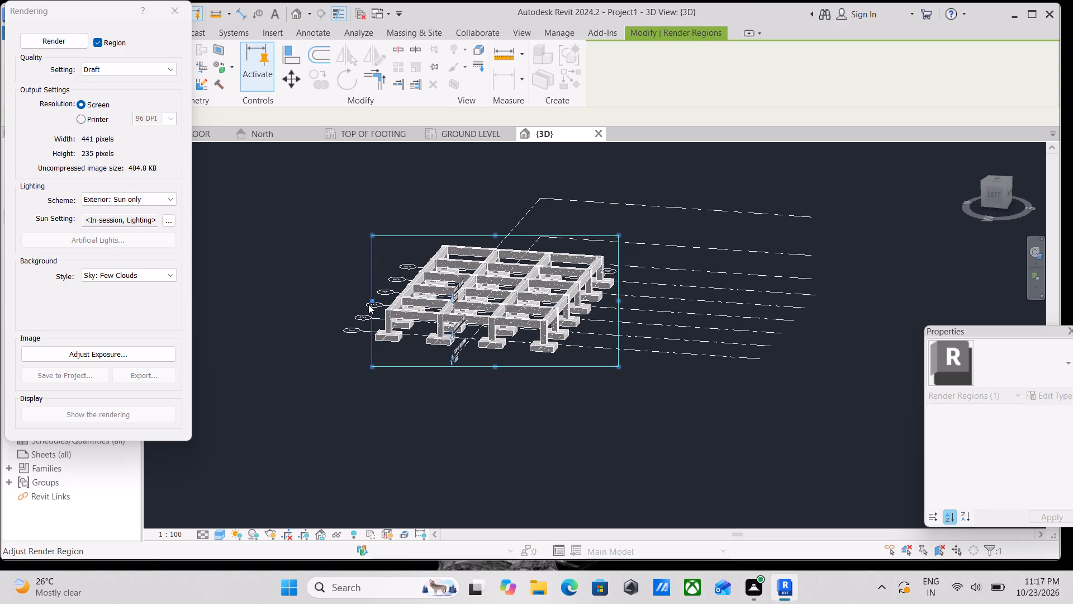
Render the region at High quality.
left_click(132, 73)
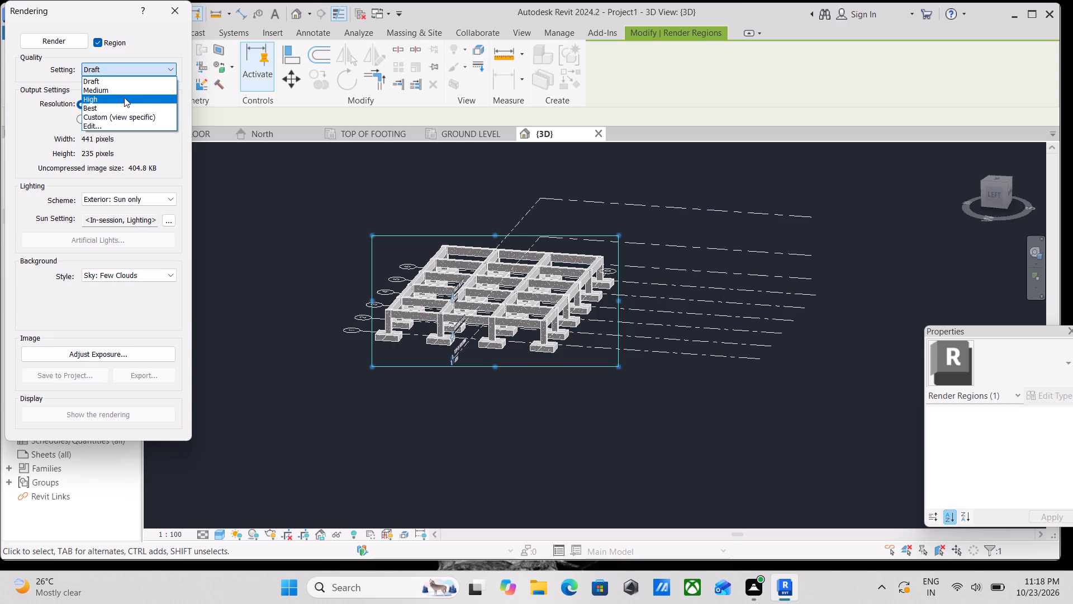
left_click(124, 99)
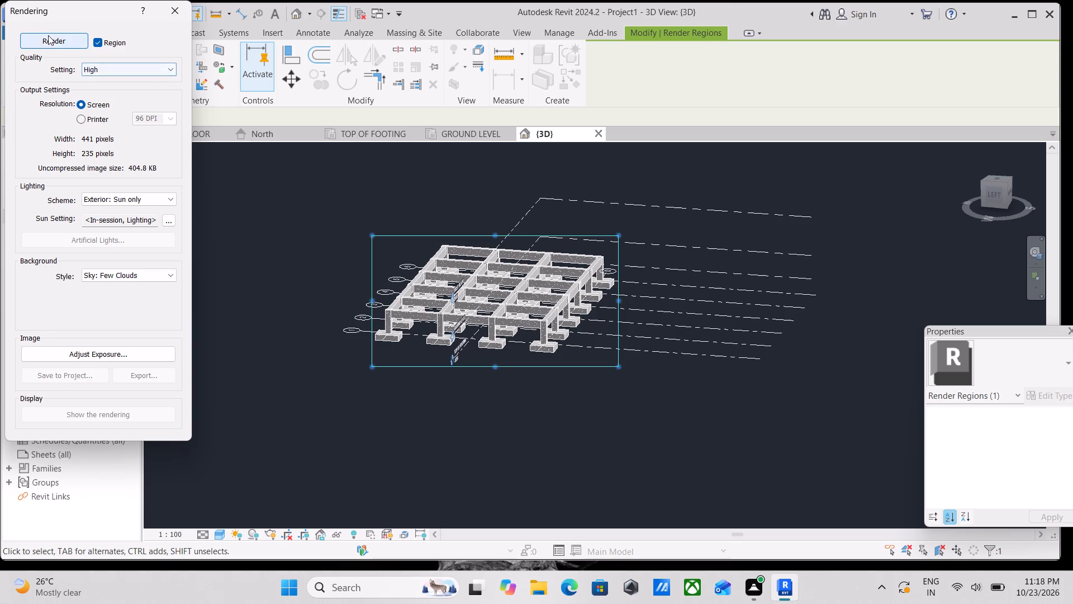
left_click(48, 35)
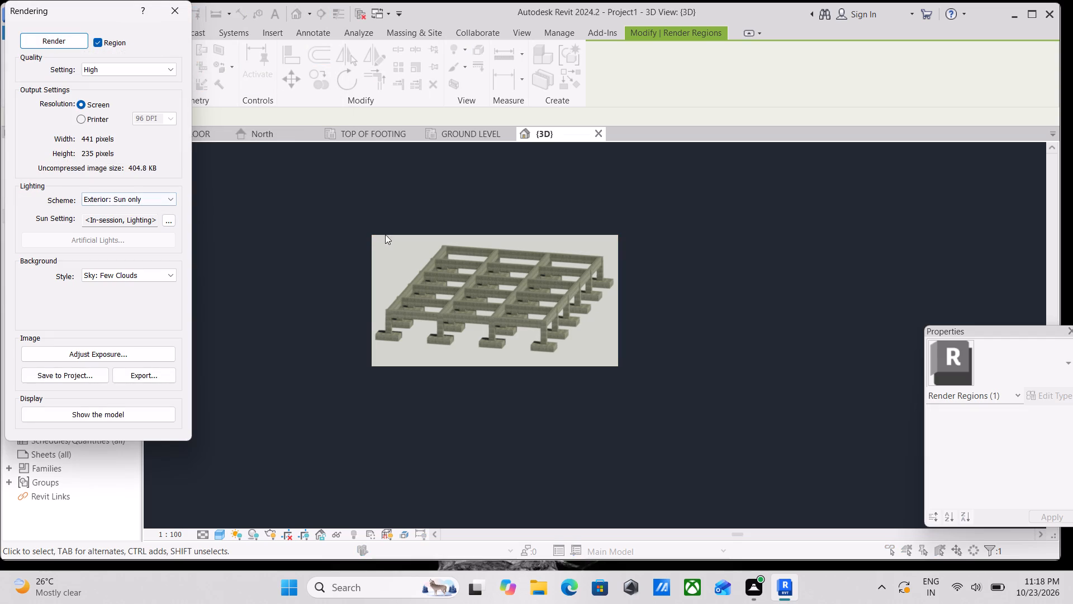
Capture a screen snip of the rendered foundation image and close the rendering settings.
scroll(400, 242, "up", 4)
scroll(476, 310, "down", 2)
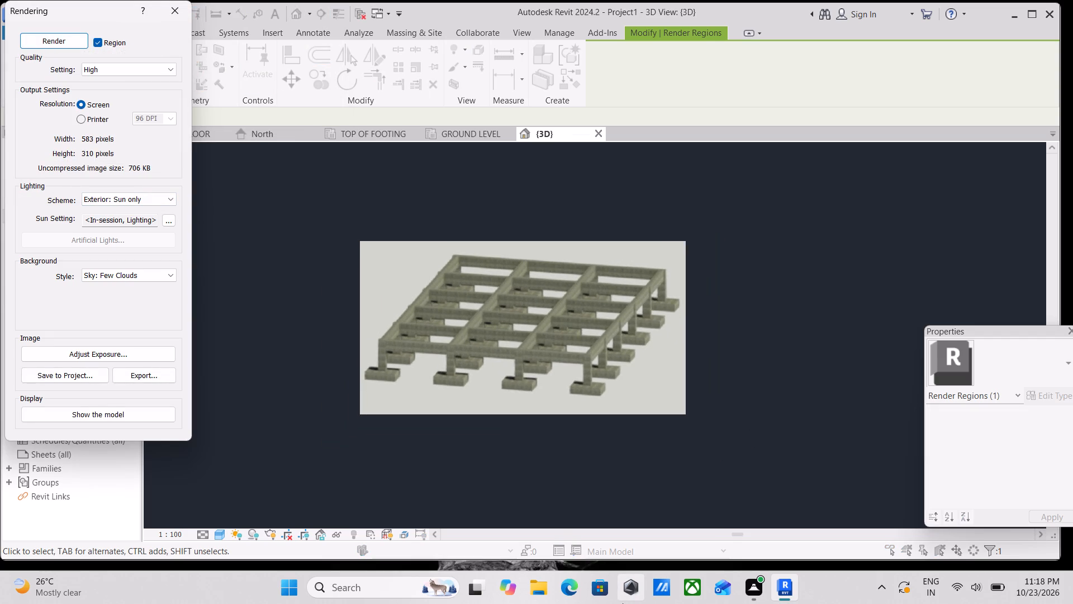
key("shift+super+s")
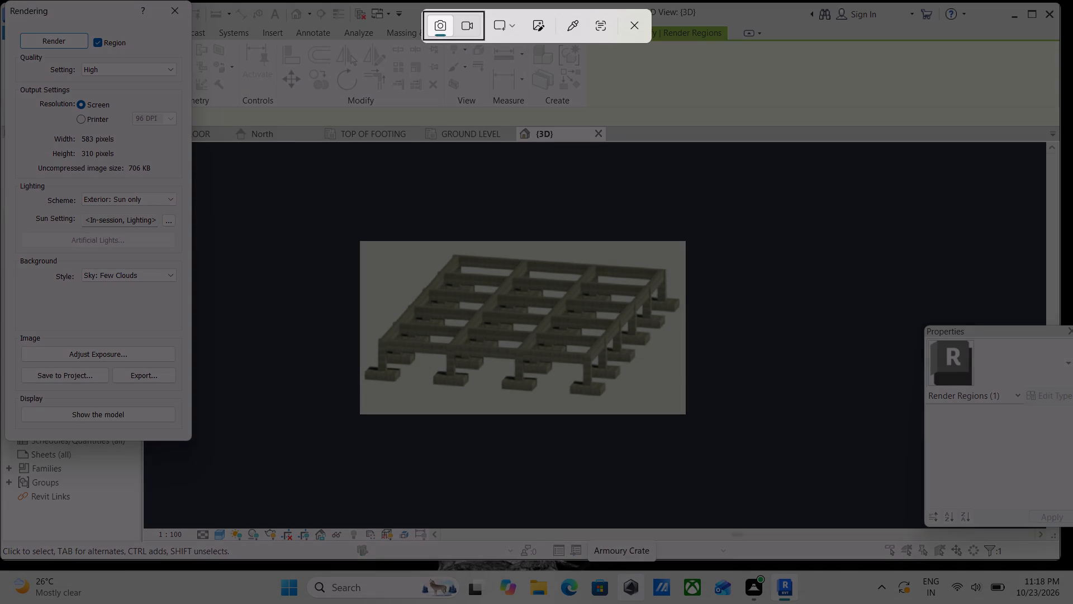
left_click_drag(360, 244, 360, 243)
left_click_drag(360, 243, 700, 397)
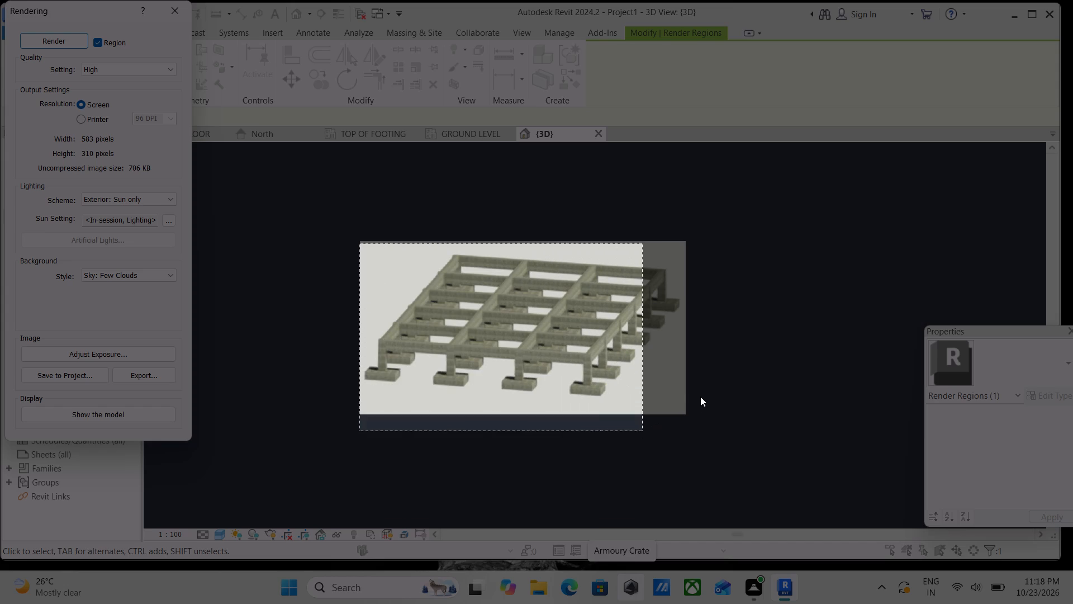
left_click_drag(700, 397, 671, 400)
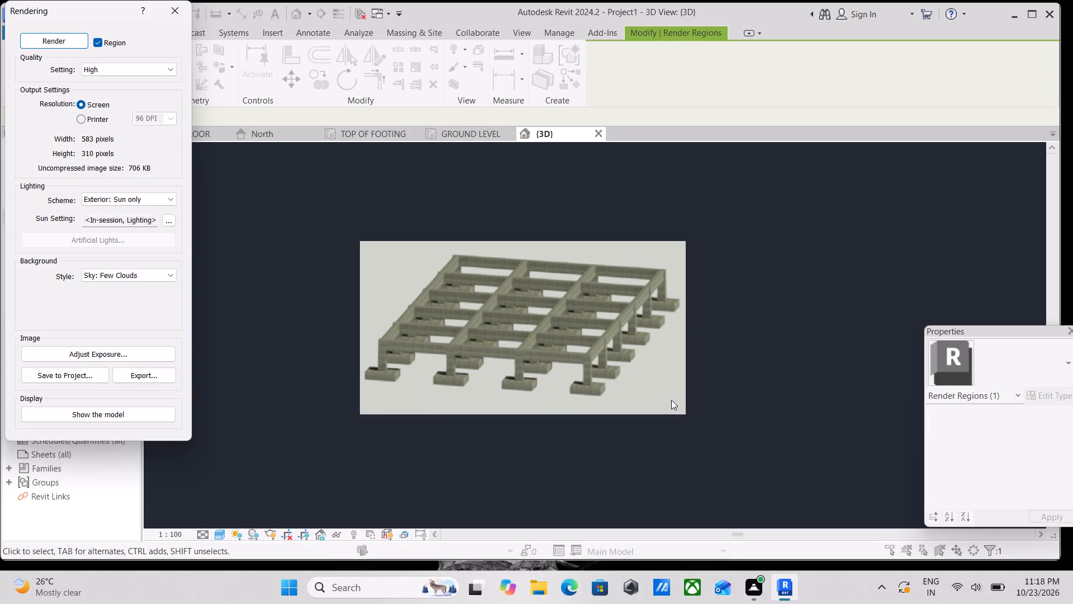
left_click(173, 8)
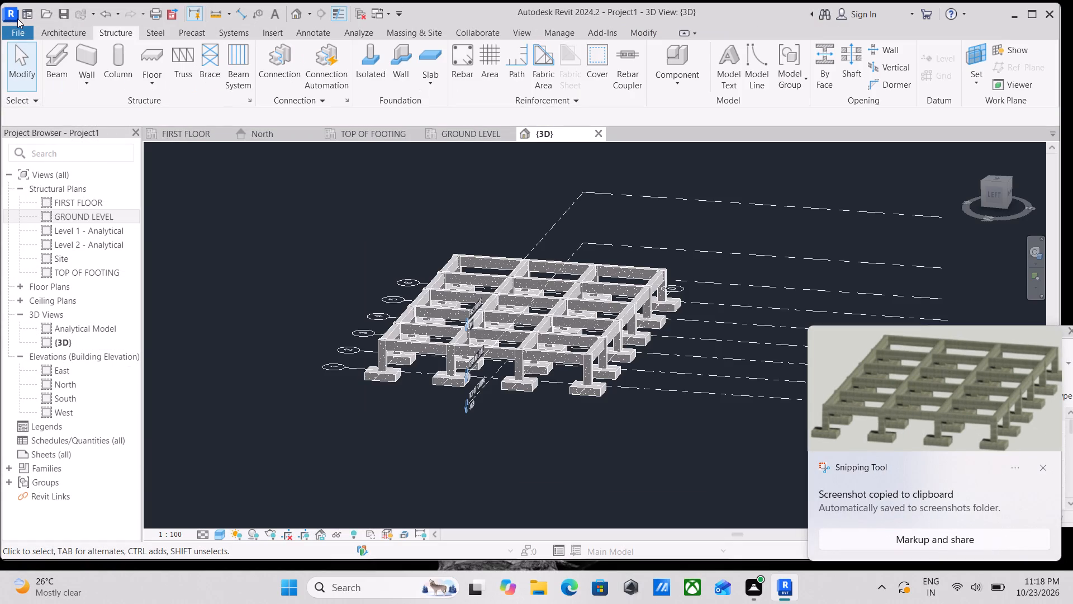
Save the model as a project file named FOUNDATION on the Desktop.
left_click(18, 33)
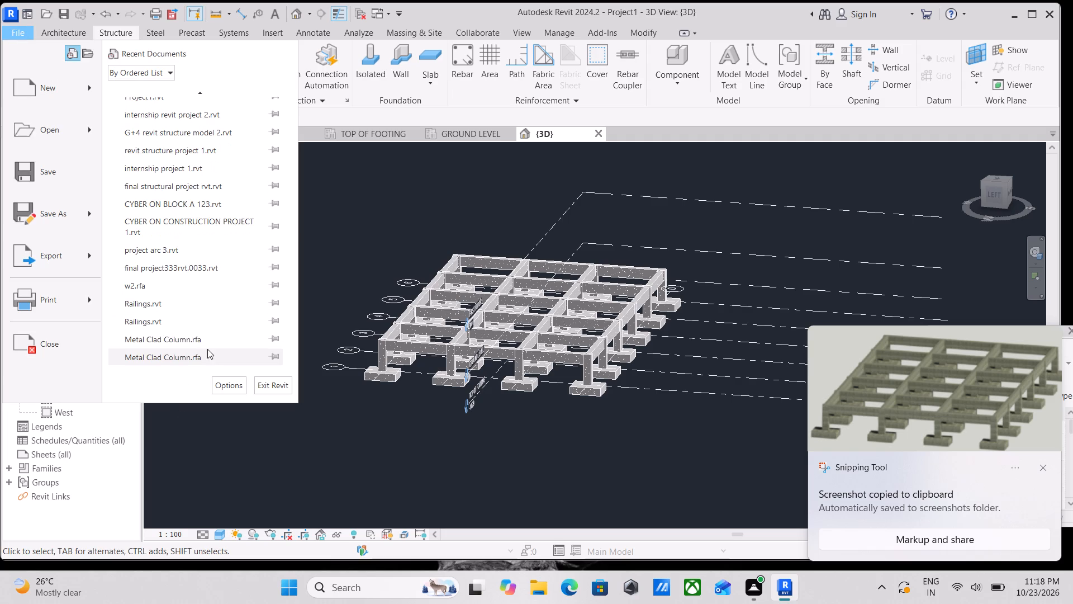
left_click(44, 210)
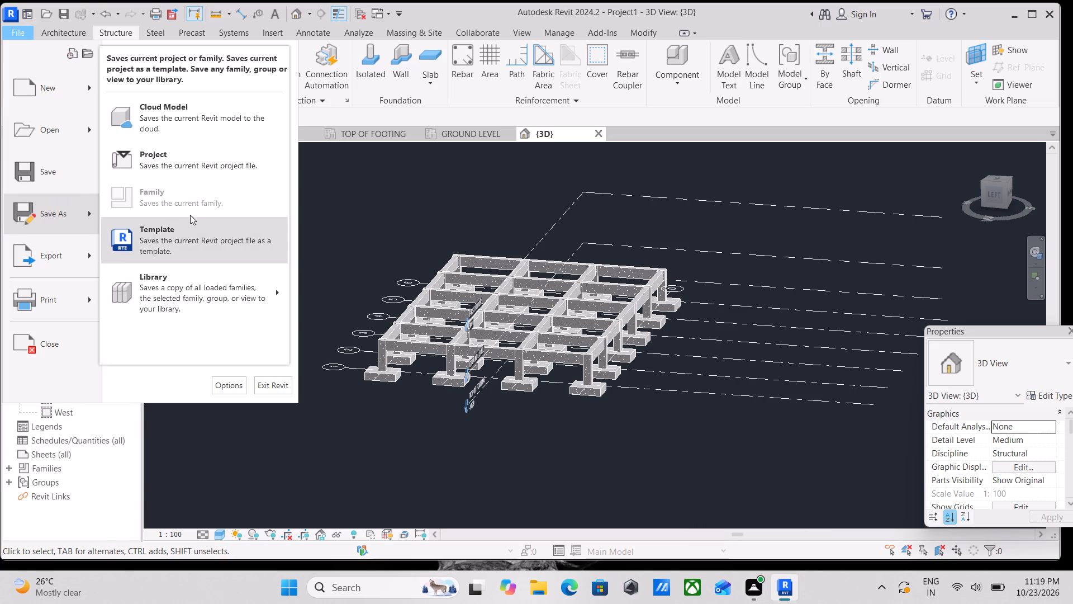
left_click(168, 157)
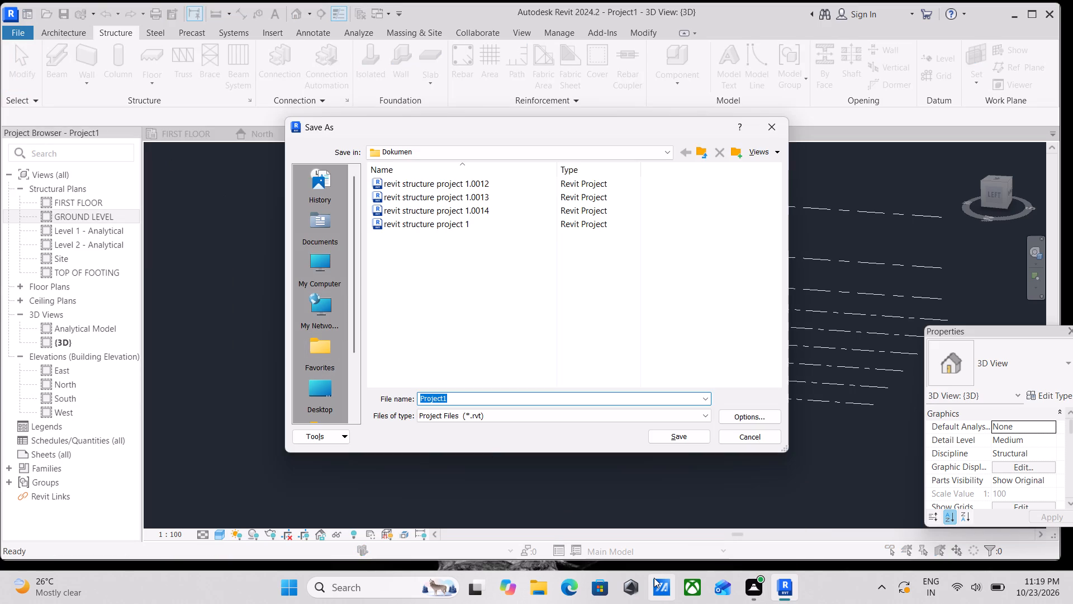
scroll(308, 281, "down", 3)
left_click(320, 303)
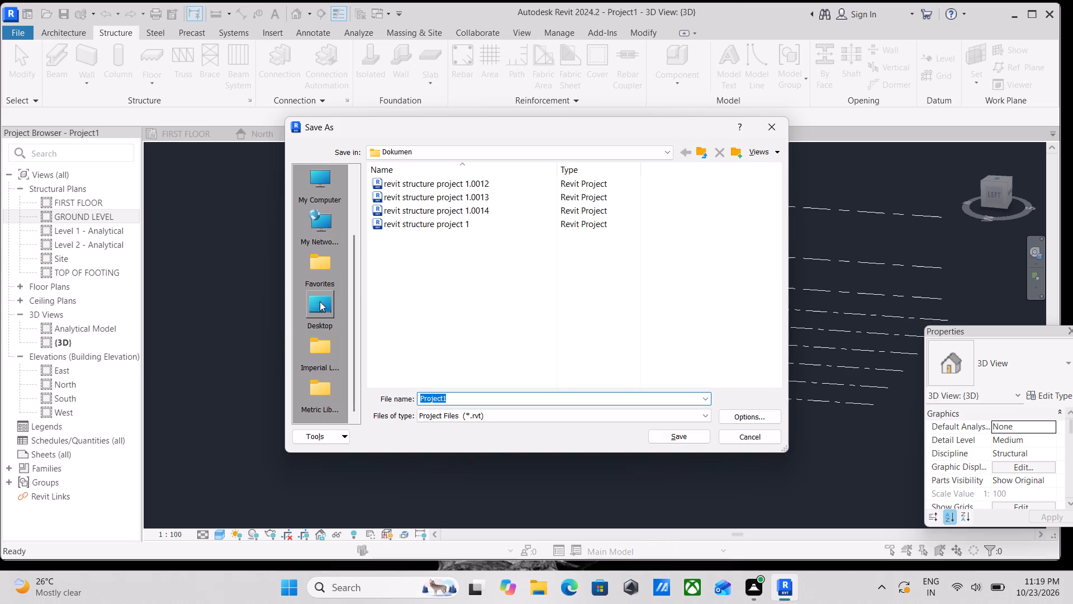
left_click_drag(478, 394, 419, 390)
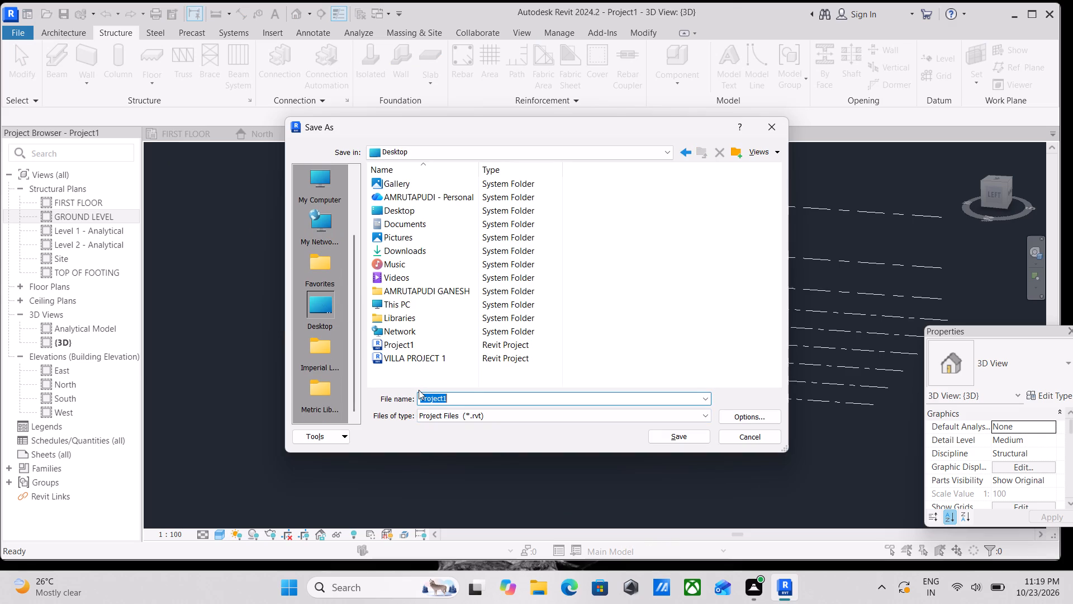
type("FOUNDATION")
left_click(680, 440)
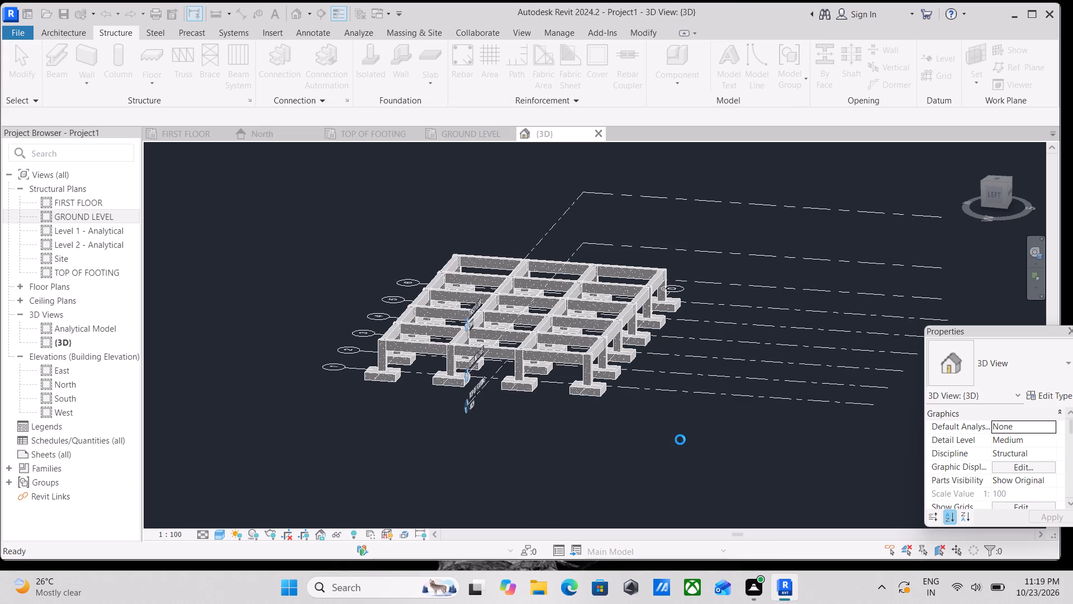